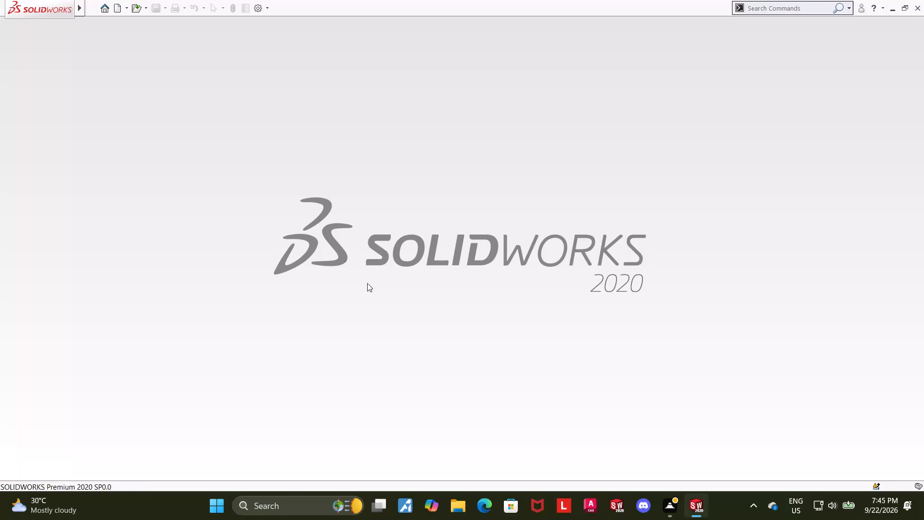
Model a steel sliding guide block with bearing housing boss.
Create a new part document.
{"action": "left_click", "coordinate": [119, 8]}
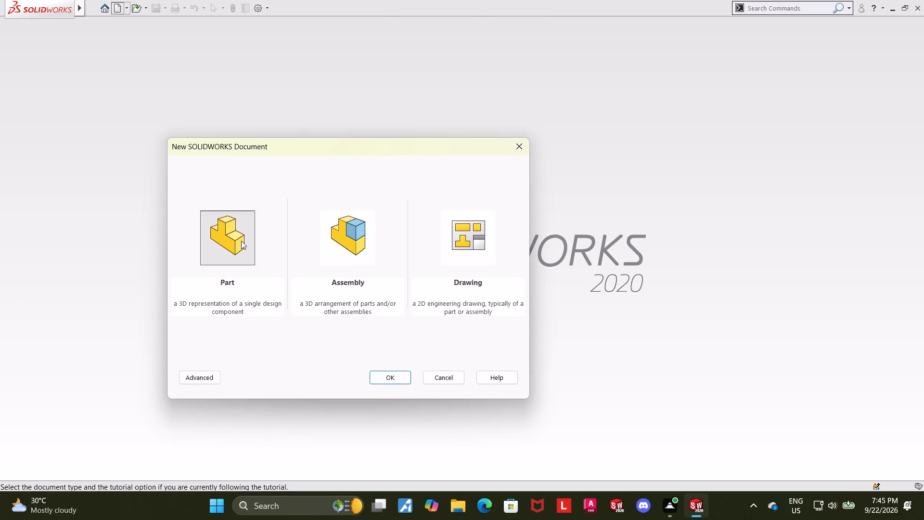
{"action": "double_click", "coordinate": [241, 241]}
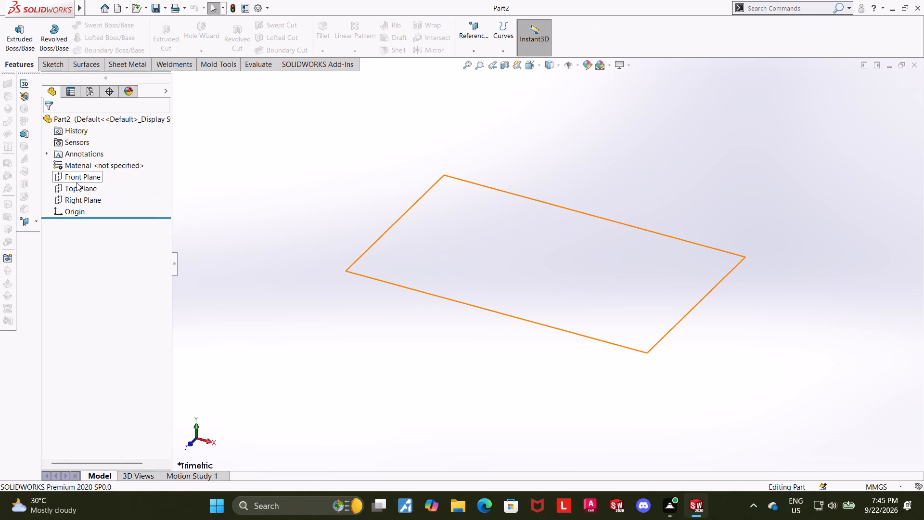
On the Front Plane, sketch a center rectangle from the origin, about 145 mm wide and 148 mm high.
{"action": "left_click", "coordinate": [76, 180]}
{"action": "left_click", "coordinate": [81, 168]}
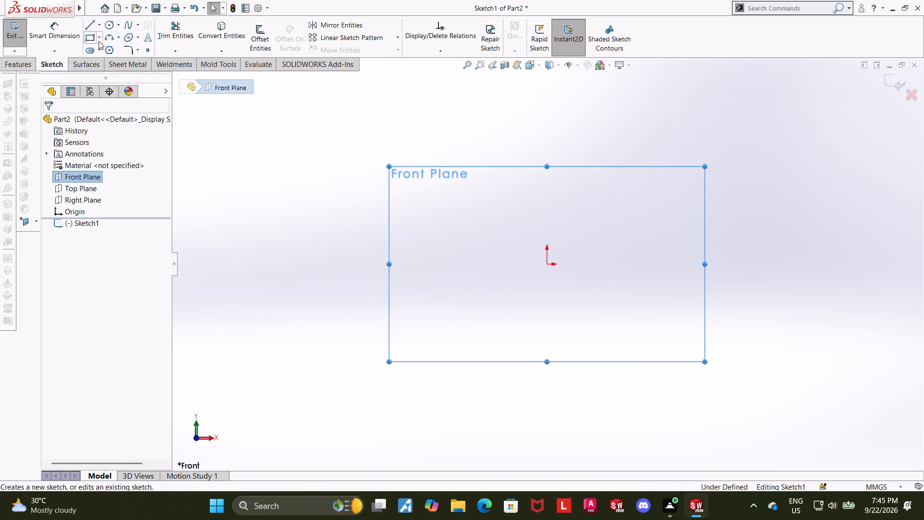
{"action": "left_click", "coordinate": [99, 41]}
{"action": "left_click", "coordinate": [101, 62]}
{"action": "left_click", "coordinate": [546, 261]}
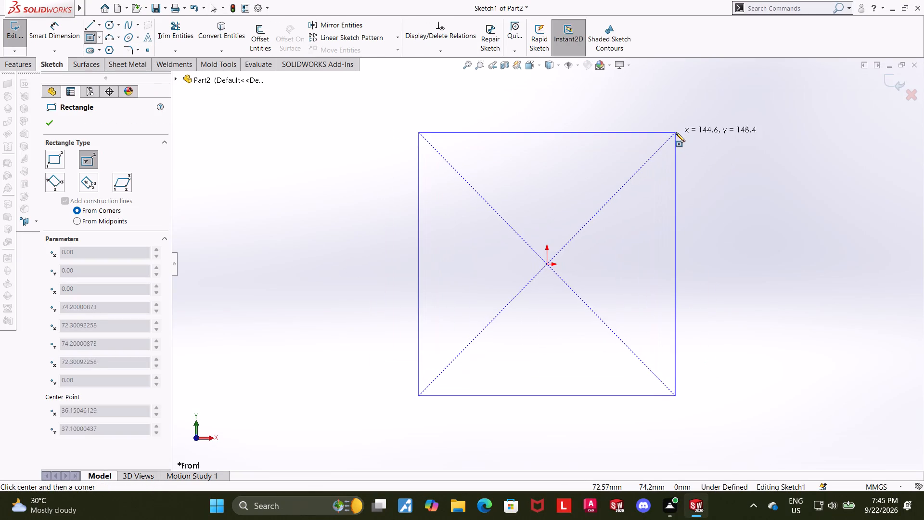
{"action": "left_click", "coordinate": [676, 132]}
{"action": "key", "text": "Escape"}
{"action": "key", "text": "Escape"}
Dimension the rectangle's vertical side to a height of 54 mm.
{"action": "left_click", "coordinate": [60, 34]}
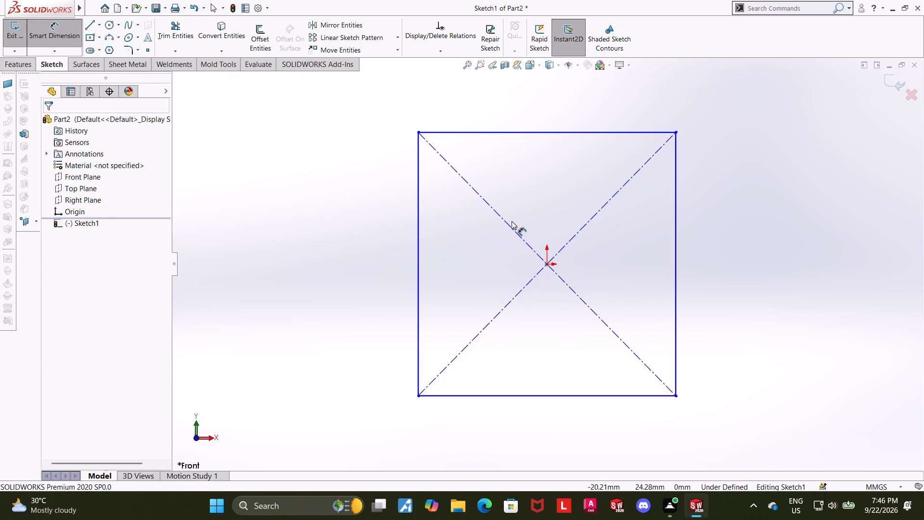
{"action": "left_click", "coordinate": [419, 226]}
{"action": "left_click", "coordinate": [381, 229]}
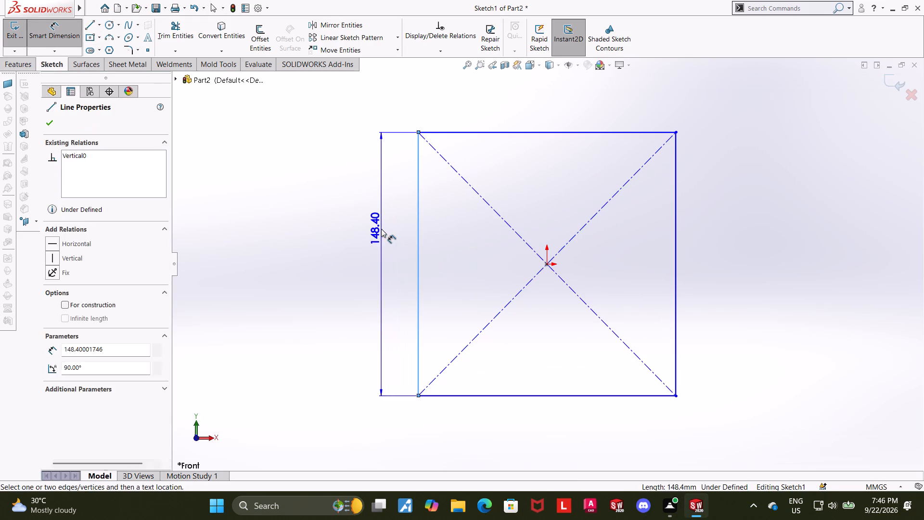
{"action": "type", "text": "54"}
{"action": "key", "text": "Return"}
{"action": "key", "text": "Escape"}
{"action": "key", "text": "Escape"}
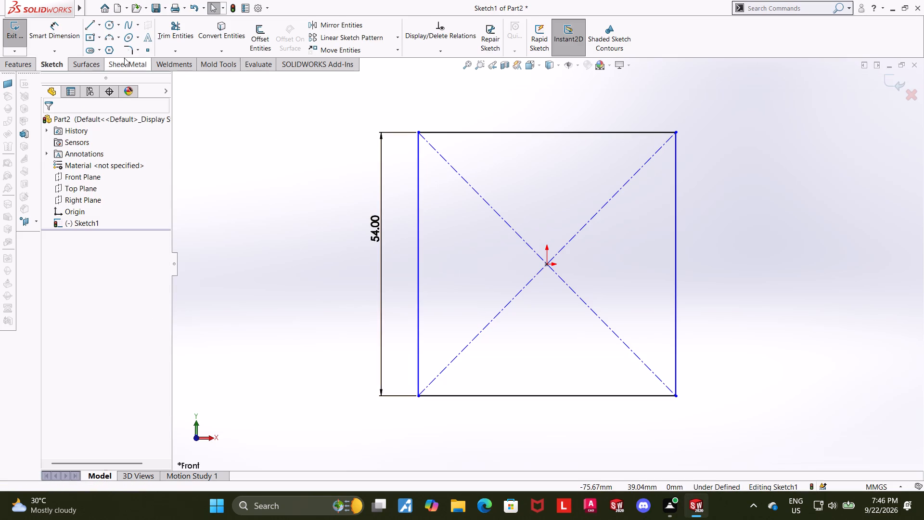
Dimension the rectangle's top edge to a width of 64 mm and exit the sketch.
{"action": "left_click", "coordinate": [64, 34]}
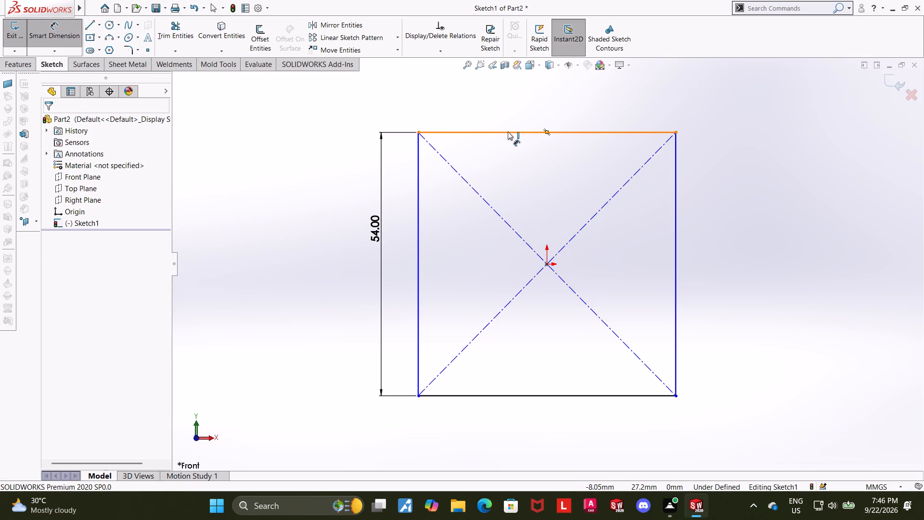
{"action": "left_click", "coordinate": [508, 131]}
{"action": "left_click", "coordinate": [508, 109]}
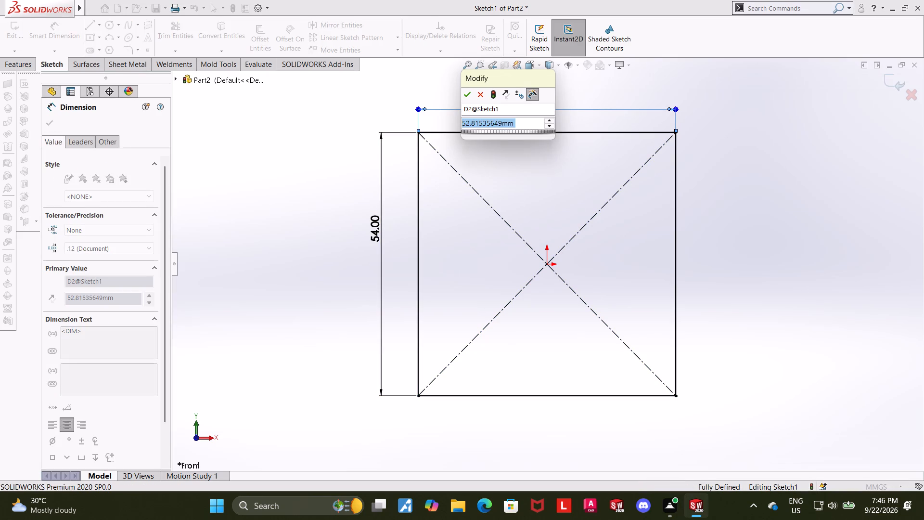
{"action": "type", "text": "64"}
{"action": "key", "text": "Return"}
{"action": "key", "text": "Escape"}
{"action": "key", "text": "Escape"}
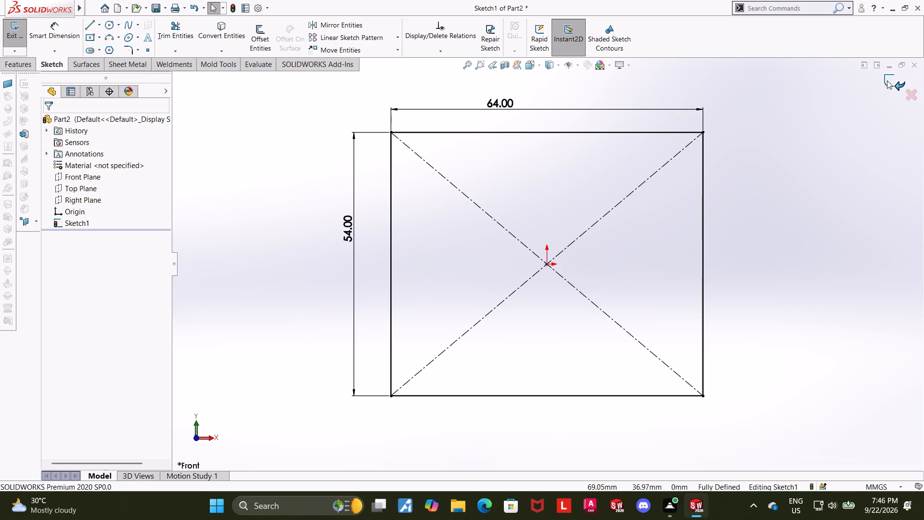
{"action": "double_click", "coordinate": [887, 80]}
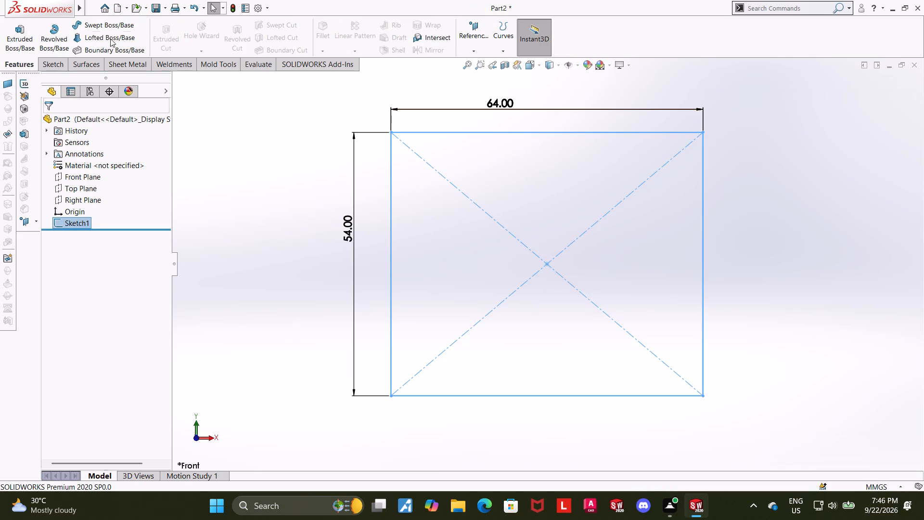
Extrude the rectangle sketch as a boss with the Mid Plane end condition and a 34 mm depth.
{"action": "left_click", "coordinate": [13, 26]}
{"action": "middle_click_drag", "start_coordinate": [173, 150], "coordinate": [213, 179]}
{"action": "left_click", "coordinate": [177, 75]}
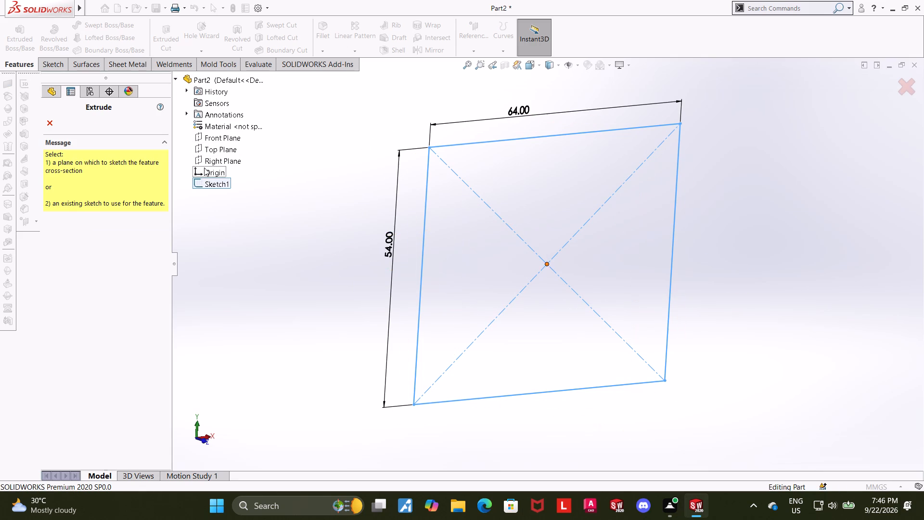
{"action": "left_click", "coordinate": [211, 183]}
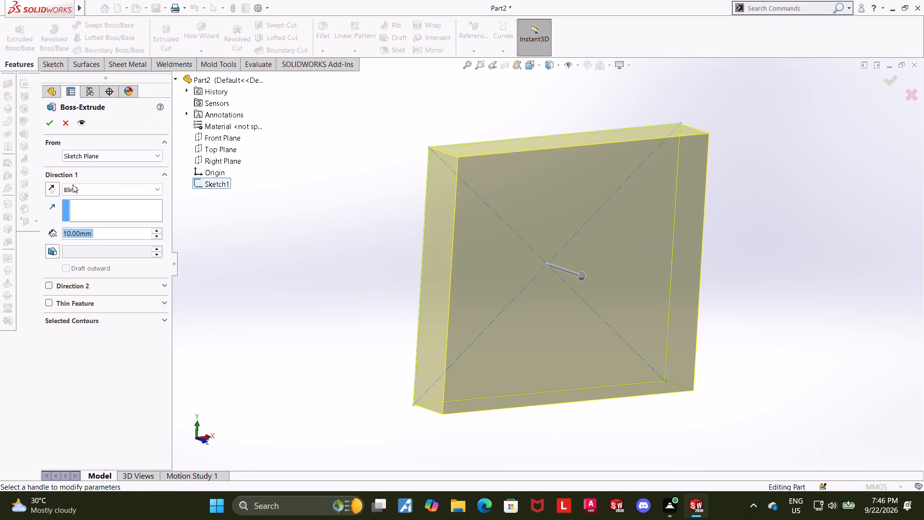
{"action": "left_click", "coordinate": [73, 184]}
{"action": "left_click", "coordinate": [81, 239]}
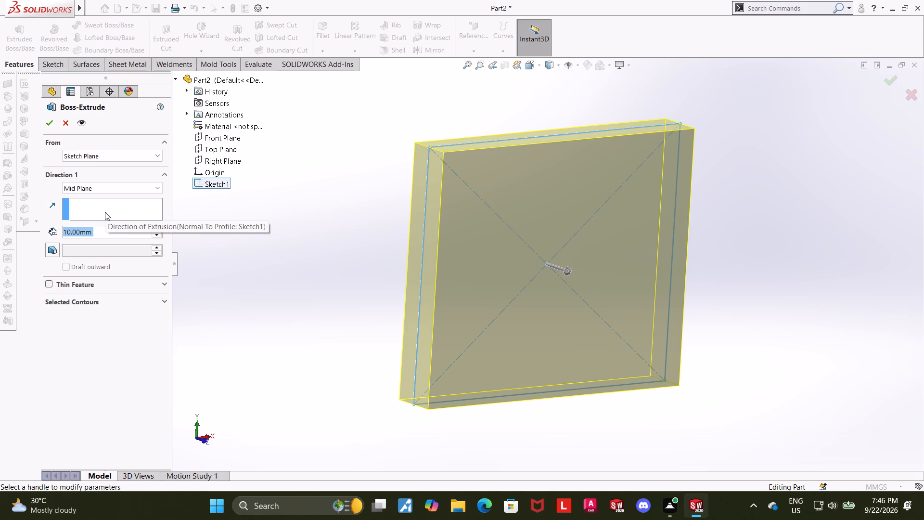
{"action": "key", "text": "3"}
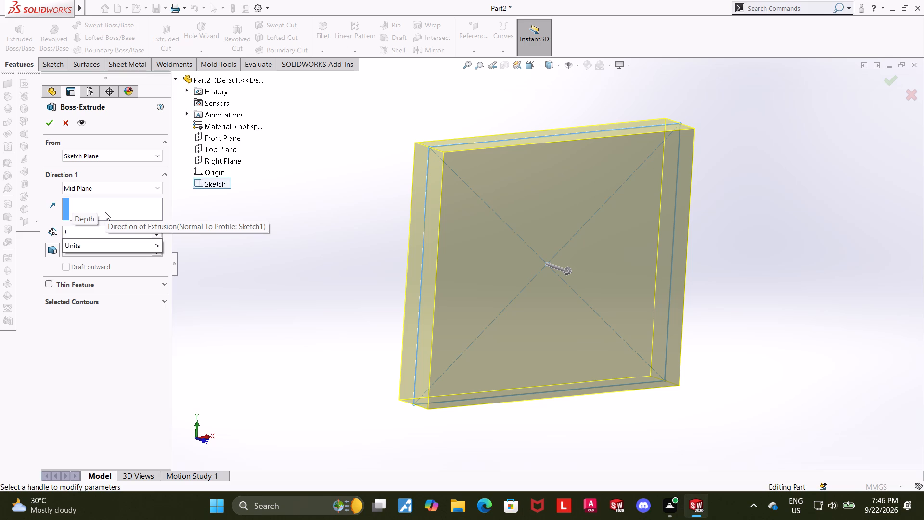
{"action": "key", "text": "4"}
{"action": "key", "text": "Return"}
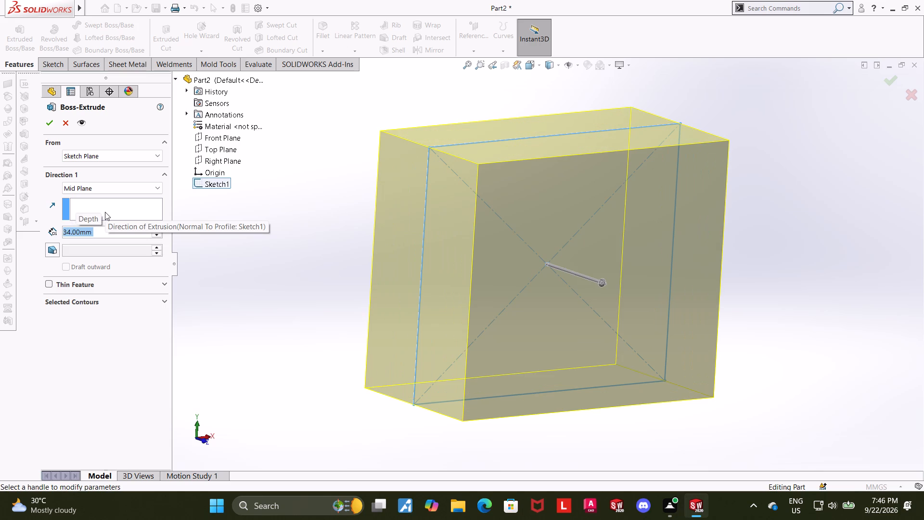
{"action": "left_click", "coordinate": [49, 118]}
{"action": "left_click", "coordinate": [801, 281]}
Start a new sketch on the Front Plane and orient the view normal to it.
{"action": "middle_click_drag", "start_coordinate": [780, 260], "coordinate": [746, 246]}
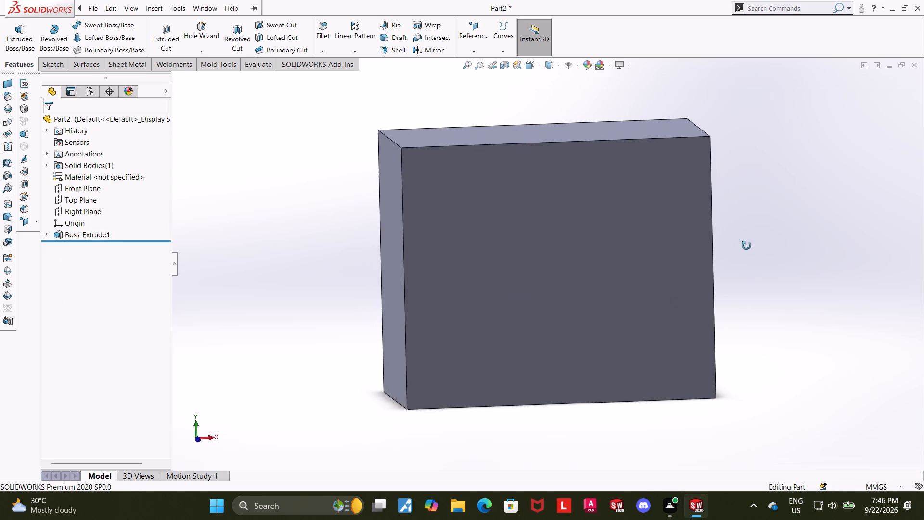
{"action": "middle_click_drag", "start_coordinate": [746, 246], "coordinate": [745, 246]}
{"action": "left_click", "coordinate": [72, 188]}
{"action": "left_click", "coordinate": [77, 170]}
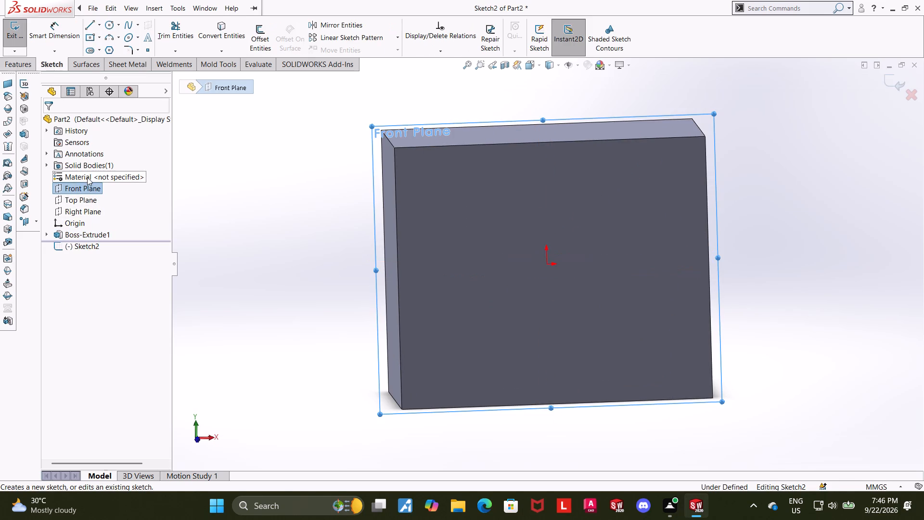
{"action": "left_click", "coordinate": [84, 246]}
{"action": "left_click", "coordinate": [108, 234]}
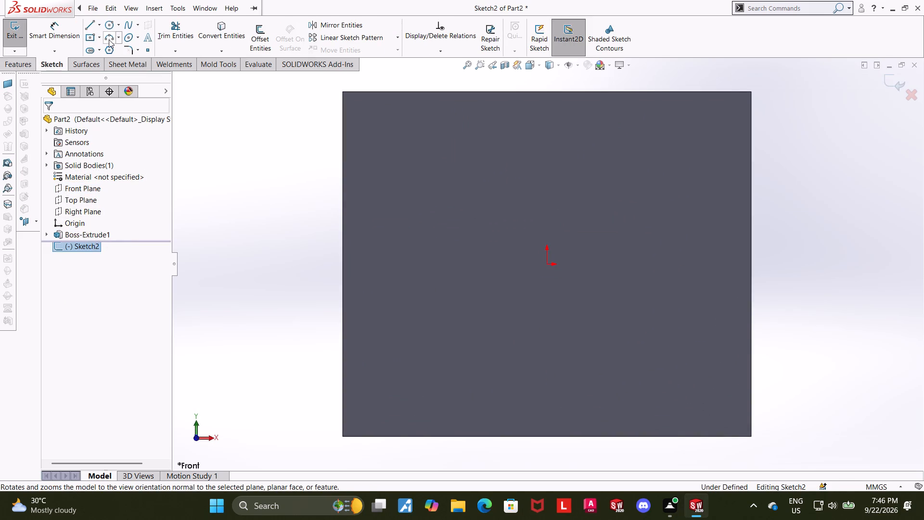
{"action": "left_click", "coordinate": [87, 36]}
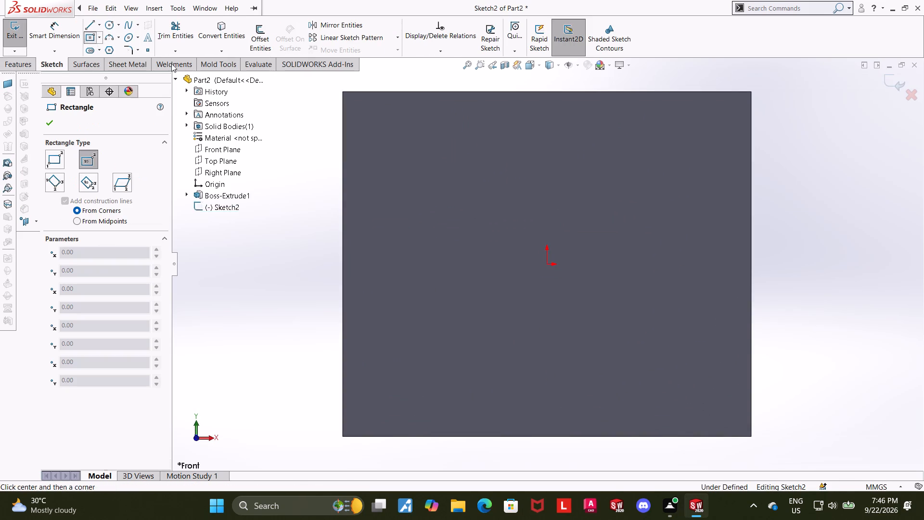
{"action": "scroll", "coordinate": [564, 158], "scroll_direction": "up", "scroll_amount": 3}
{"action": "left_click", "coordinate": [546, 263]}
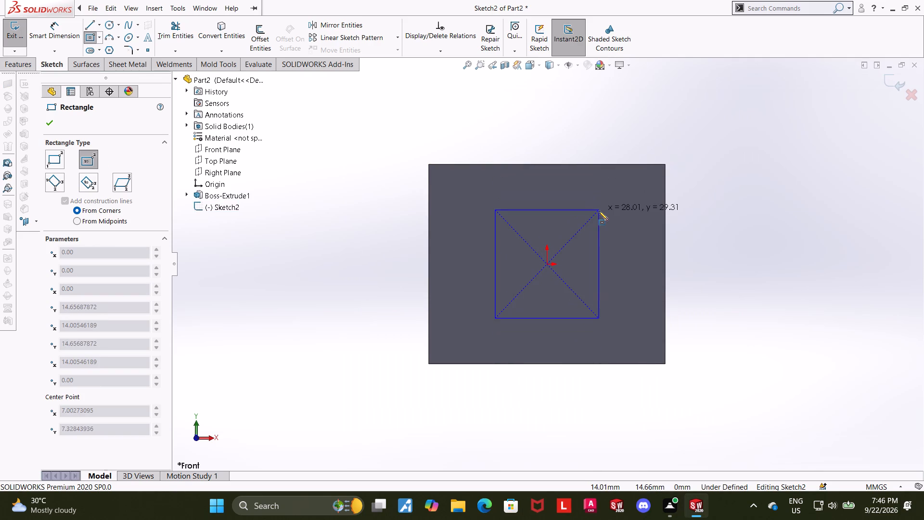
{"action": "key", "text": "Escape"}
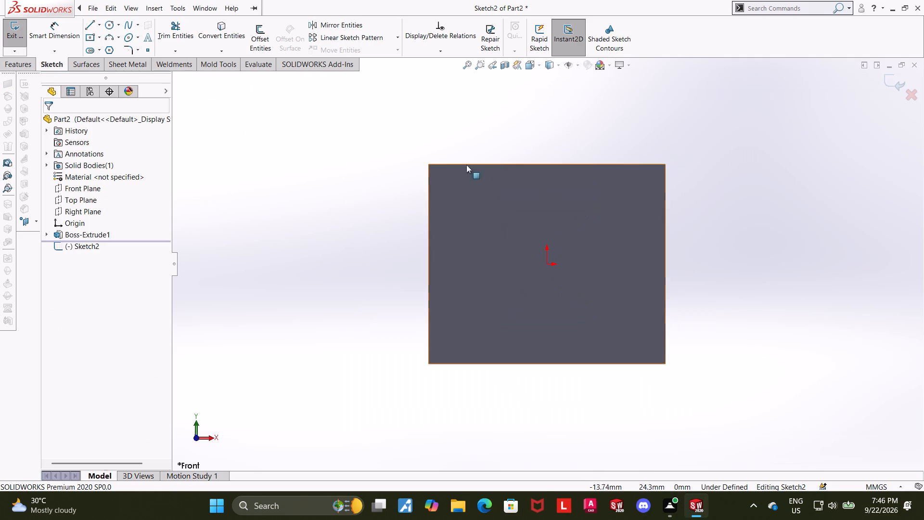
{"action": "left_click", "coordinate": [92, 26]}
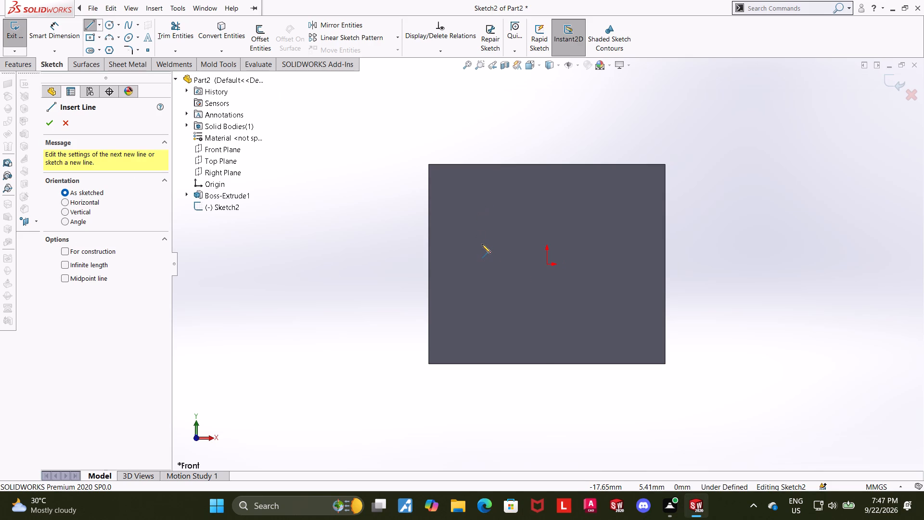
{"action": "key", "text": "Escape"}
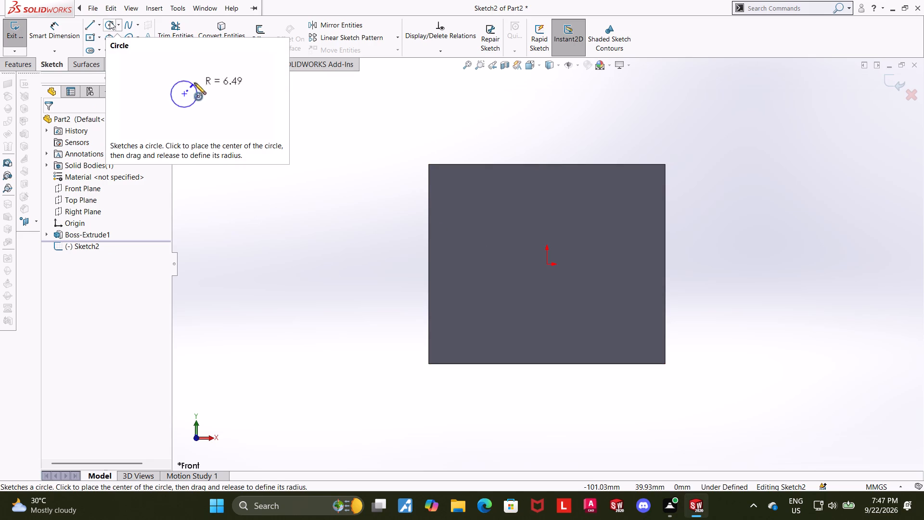
Sketch a circle about 26 mm in diameter, centered about 10.6 mm directly above the origin.
{"action": "left_click", "coordinate": [110, 21]}
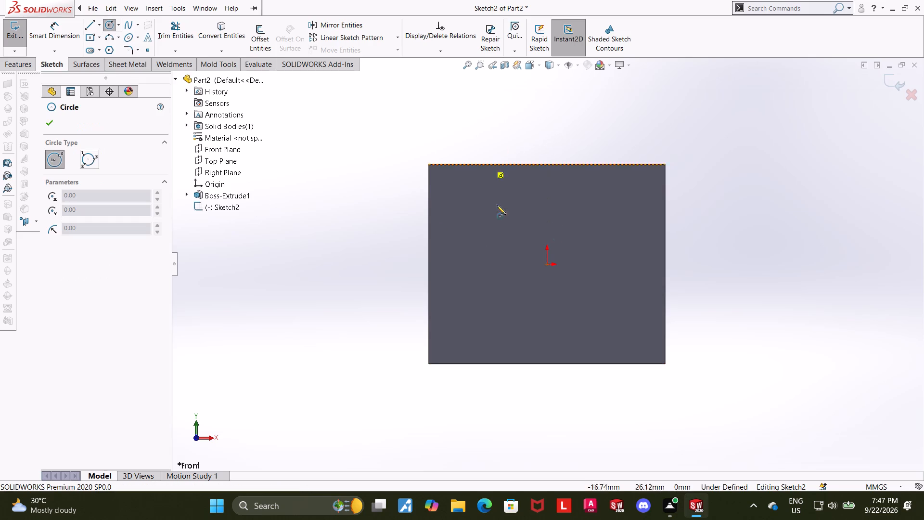
{"action": "left_click", "coordinate": [546, 225]}
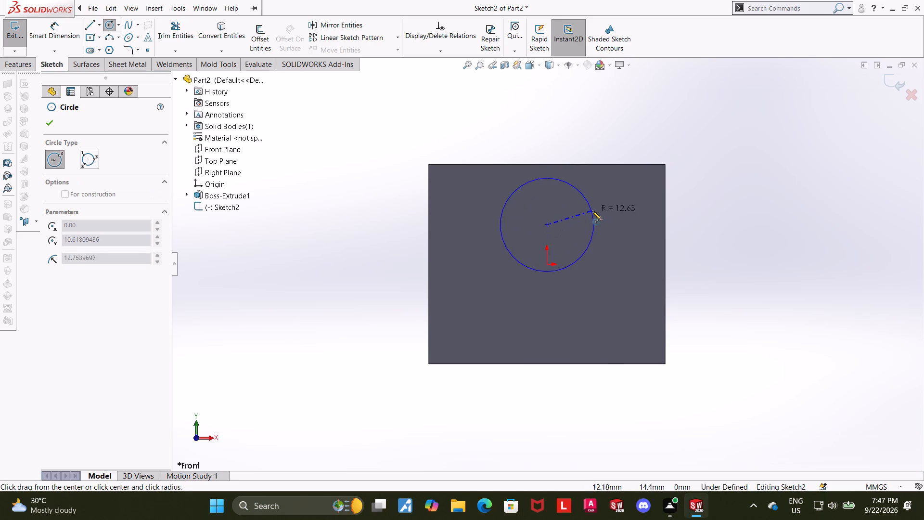
{"action": "left_click", "coordinate": [592, 211]}
{"action": "key", "text": "Escape"}
Dimension the circle's diameter to 30 mm.
{"action": "left_click", "coordinate": [59, 30]}
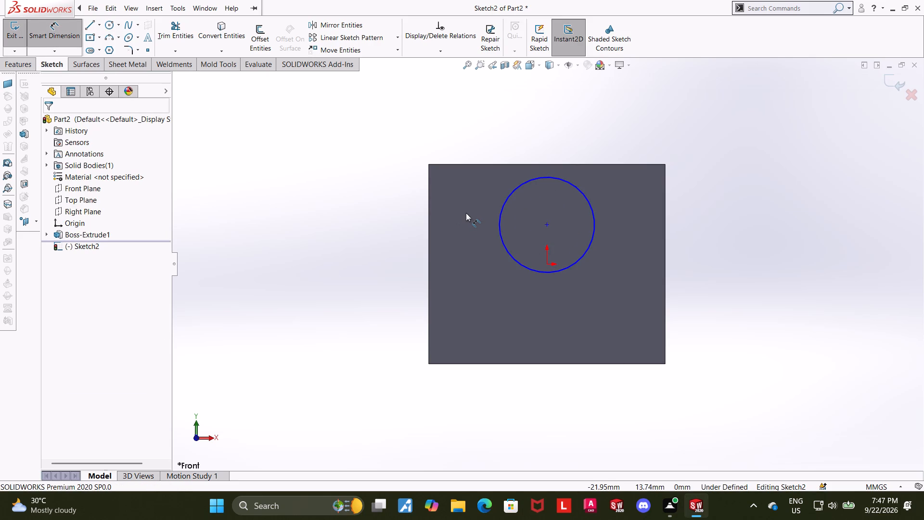
{"action": "left_click", "coordinate": [593, 233]}
{"action": "left_click", "coordinate": [630, 234]}
{"action": "type", "text": "30"}
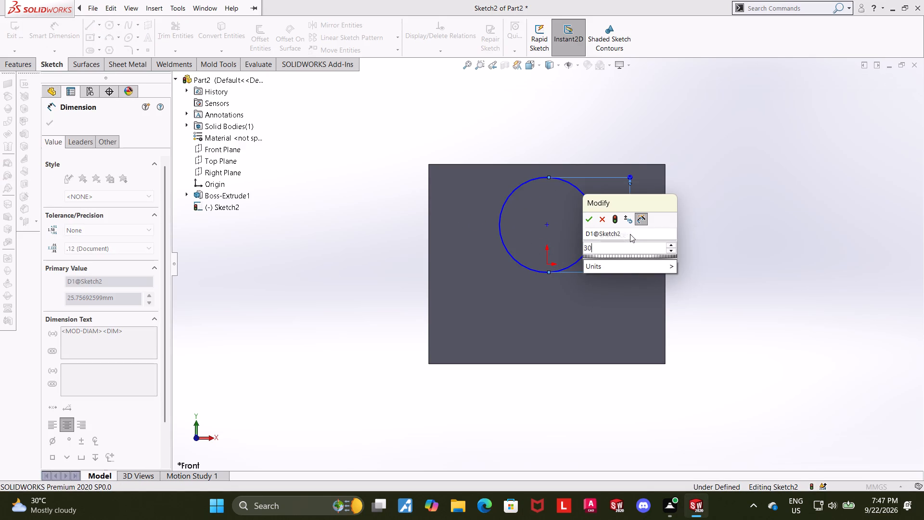
{"action": "key", "text": "Return"}
{"action": "key", "text": "Escape"}
{"action": "key", "text": "Escape"}
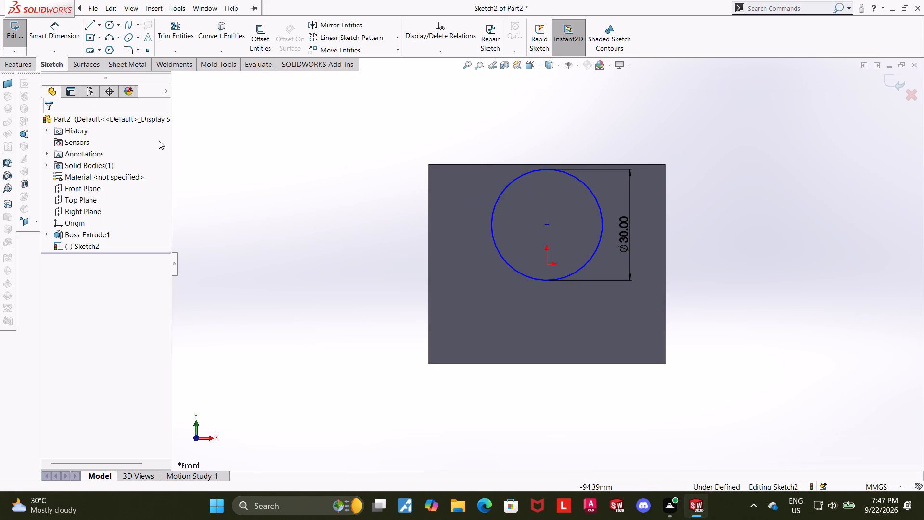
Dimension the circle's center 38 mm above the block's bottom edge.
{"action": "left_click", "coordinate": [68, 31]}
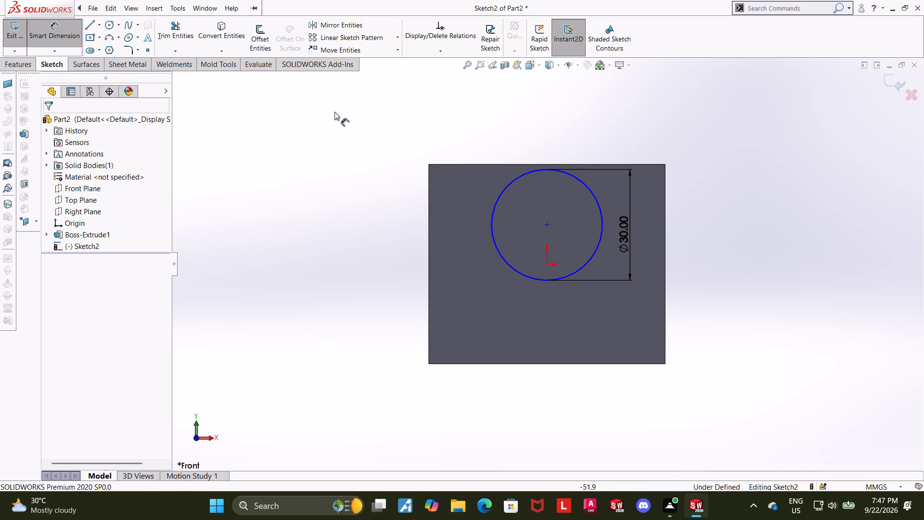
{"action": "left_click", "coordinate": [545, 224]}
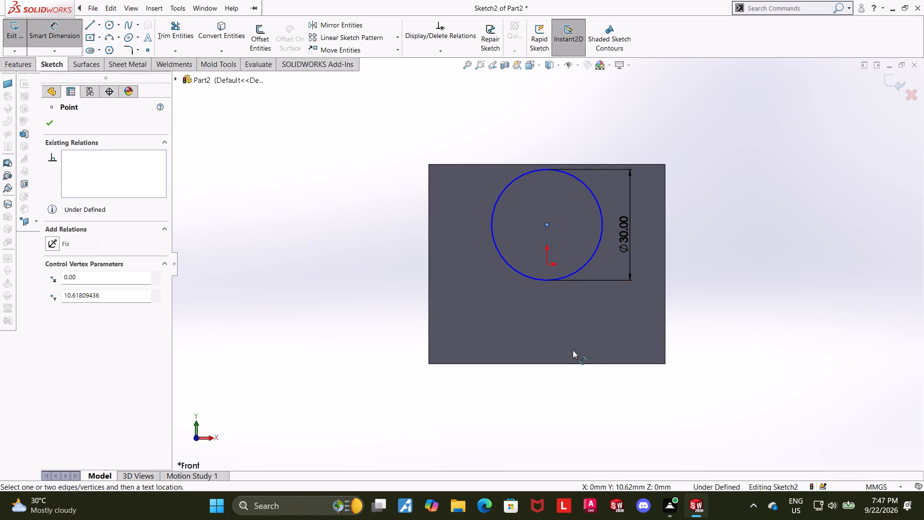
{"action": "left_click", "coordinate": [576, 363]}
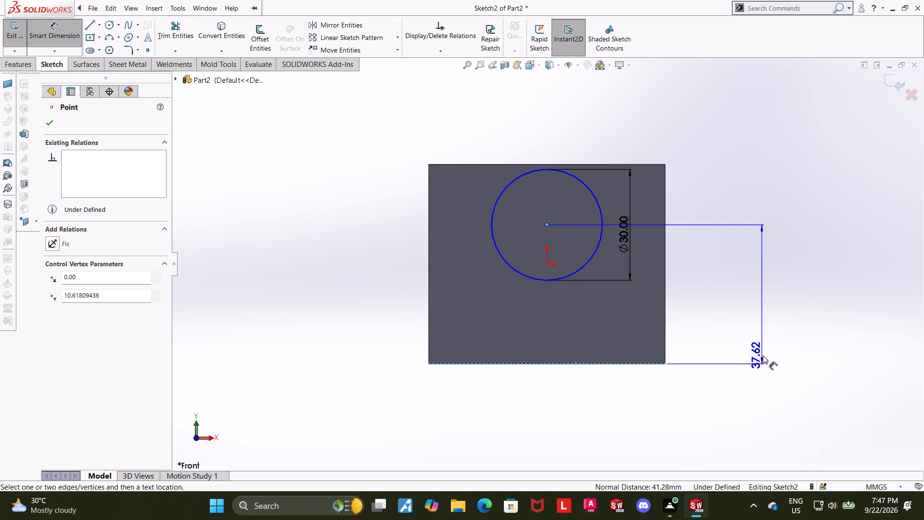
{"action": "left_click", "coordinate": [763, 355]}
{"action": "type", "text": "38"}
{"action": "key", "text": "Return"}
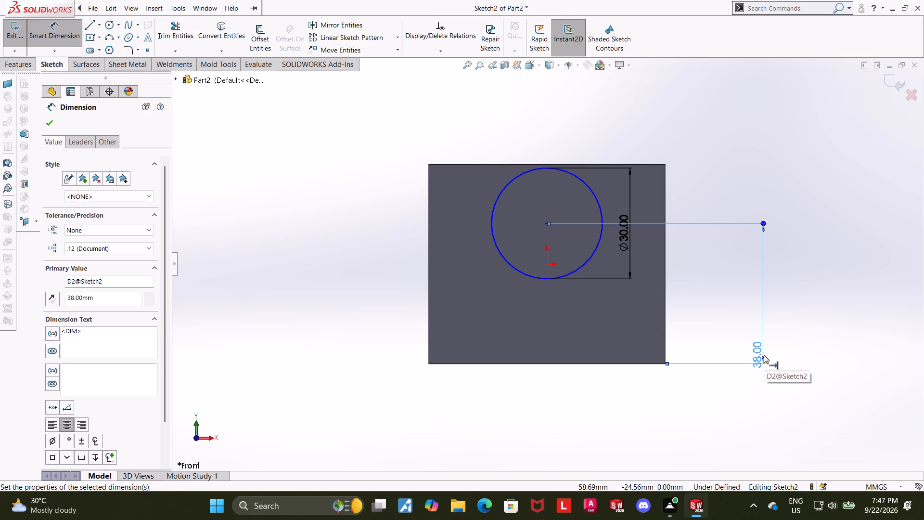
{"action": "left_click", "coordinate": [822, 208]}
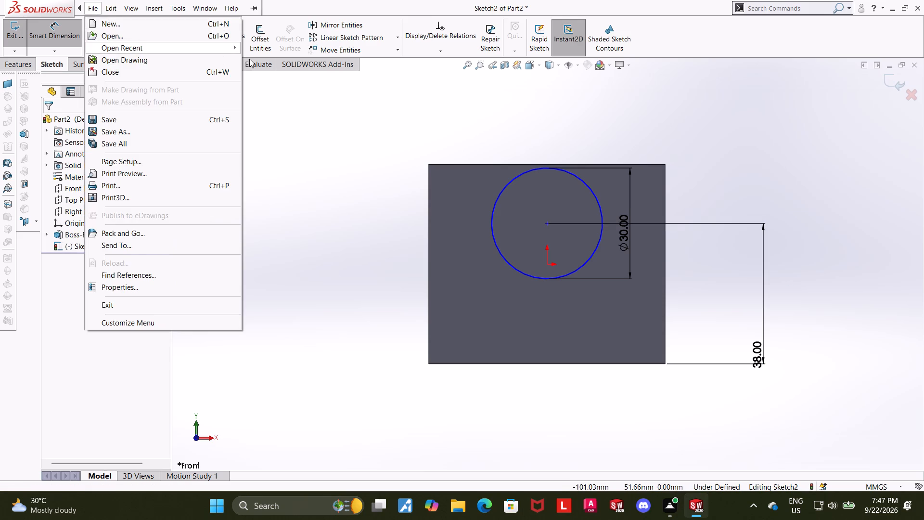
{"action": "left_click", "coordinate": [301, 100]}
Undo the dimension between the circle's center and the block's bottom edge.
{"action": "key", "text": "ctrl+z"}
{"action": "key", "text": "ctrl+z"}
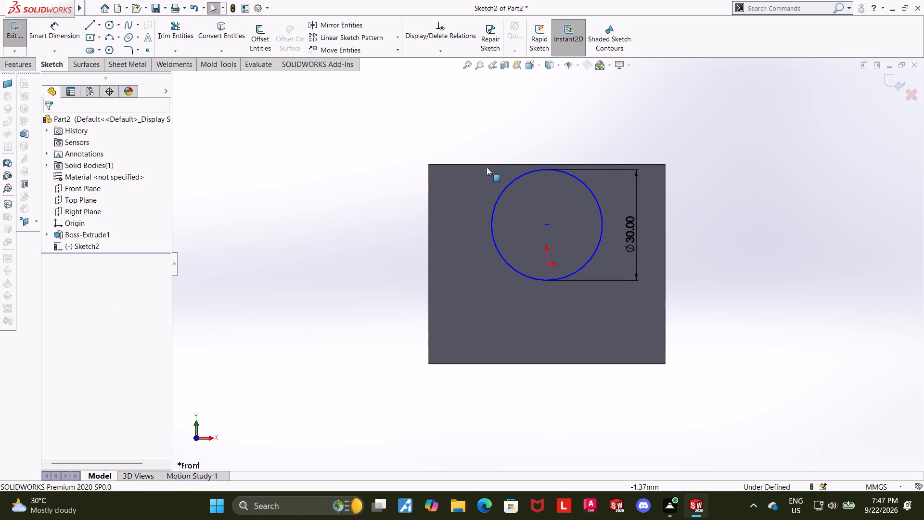
Undo the circle's 30 mm diameter dimension.
{"action": "key", "text": "ctrl+z"}
{"action": "key", "text": "ctrl+z"}
Dimension the circle's diameter to 44 mm.
{"action": "left_click", "coordinate": [64, 27]}
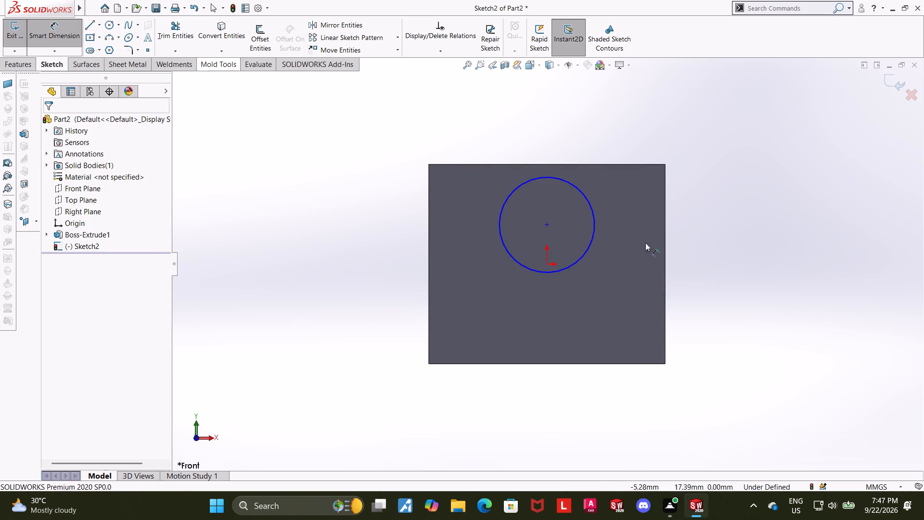
{"action": "left_click", "coordinate": [593, 216]}
{"action": "left_click", "coordinate": [614, 209]}
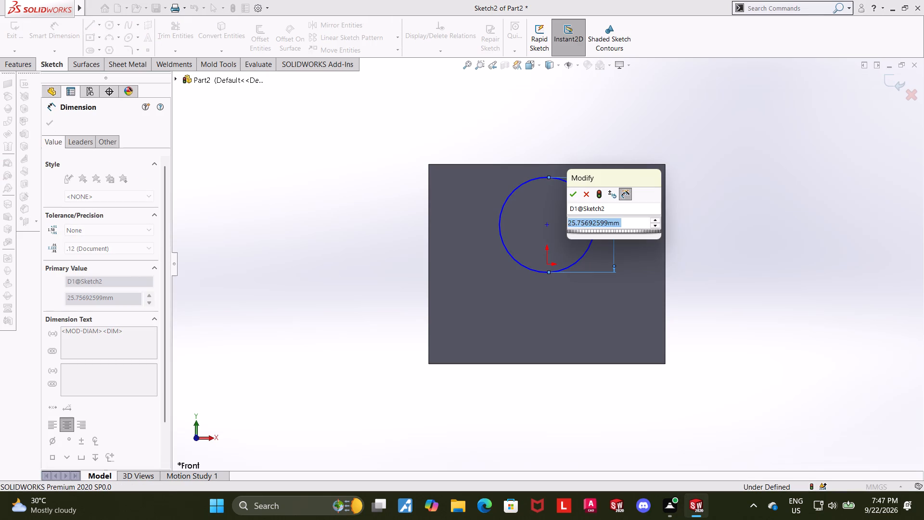
{"action": "type", "text": "44"}
{"action": "key", "text": "Return"}
{"action": "key", "text": "Escape"}
{"action": "key", "text": "Escape"}
Dimension the circle's center 38 mm above the block's bottom edge.
{"action": "left_click", "coordinate": [61, 26]}
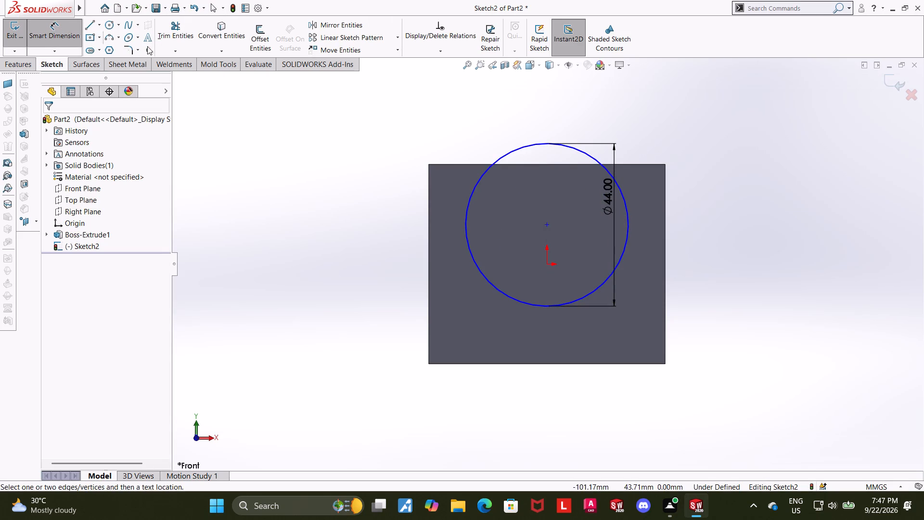
{"action": "left_click", "coordinate": [546, 225]}
{"action": "left_click", "coordinate": [624, 364]}
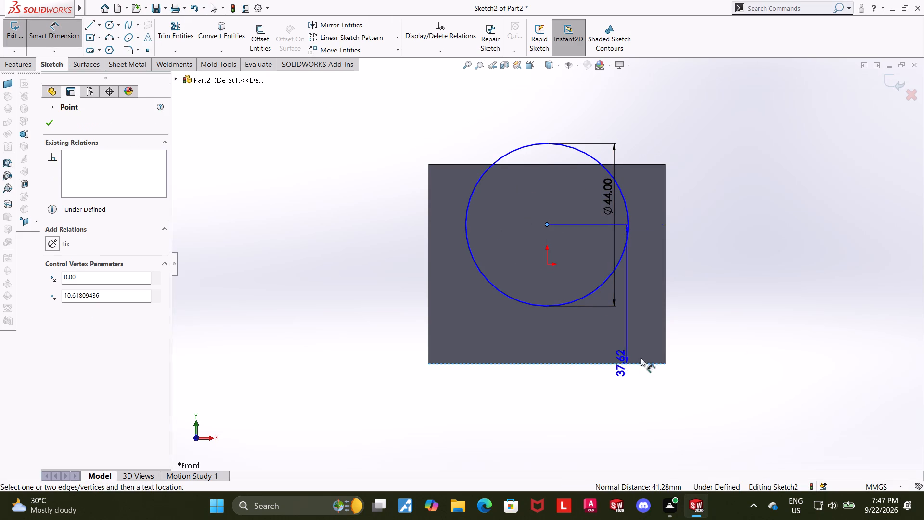
{"action": "left_click", "coordinate": [753, 329]}
{"action": "key", "text": "3"}
{"action": "key", "text": "8"}
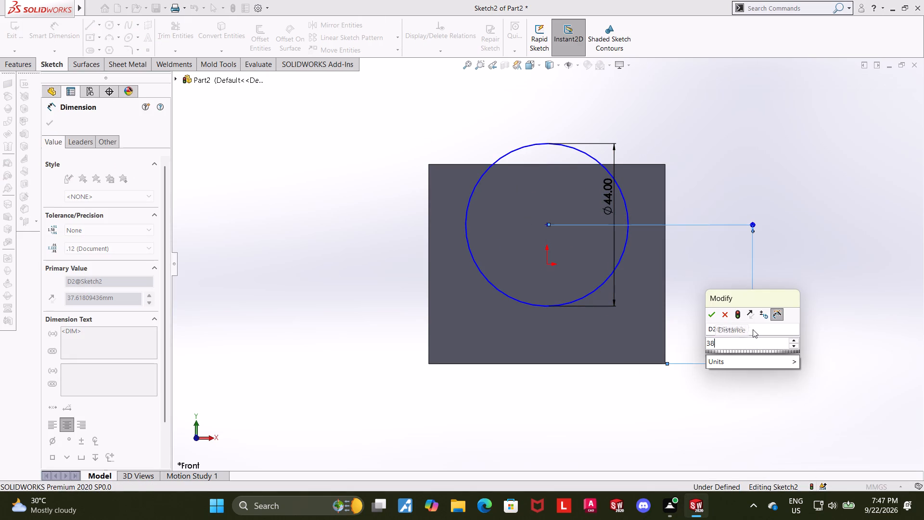
{"action": "key", "text": "Return"}
{"action": "key", "text": "Escape"}
{"action": "key", "text": "Escape"}
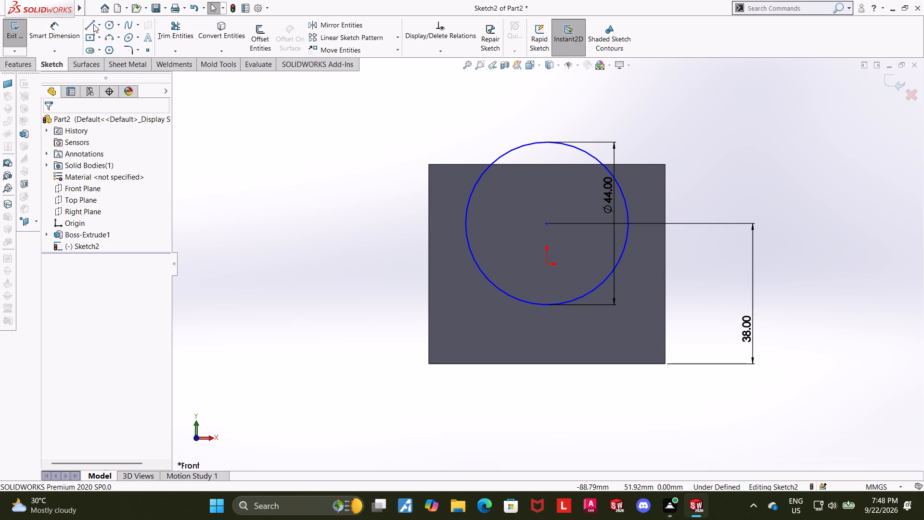
Sketch connected lines from one side of the circle straight down to the block's bottom edge, along it, and up to the circle's opposite side.
{"action": "left_click", "coordinate": [91, 24]}
{"action": "left_click", "coordinate": [465, 224]}
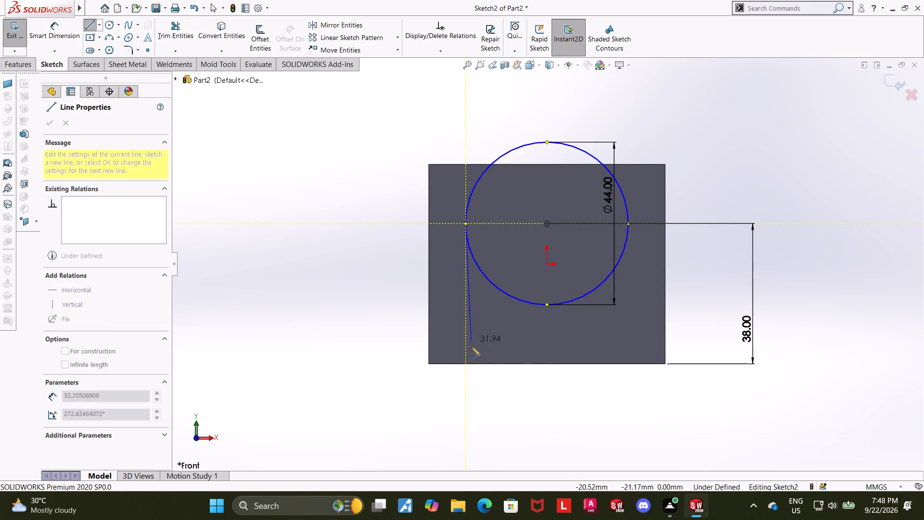
{"action": "left_click", "coordinate": [466, 364]}
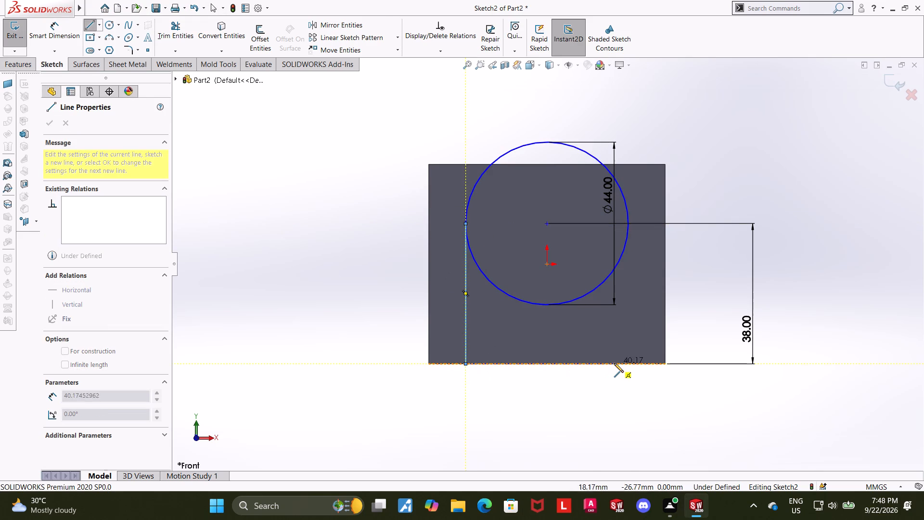
{"action": "left_click", "coordinate": [626, 363]}
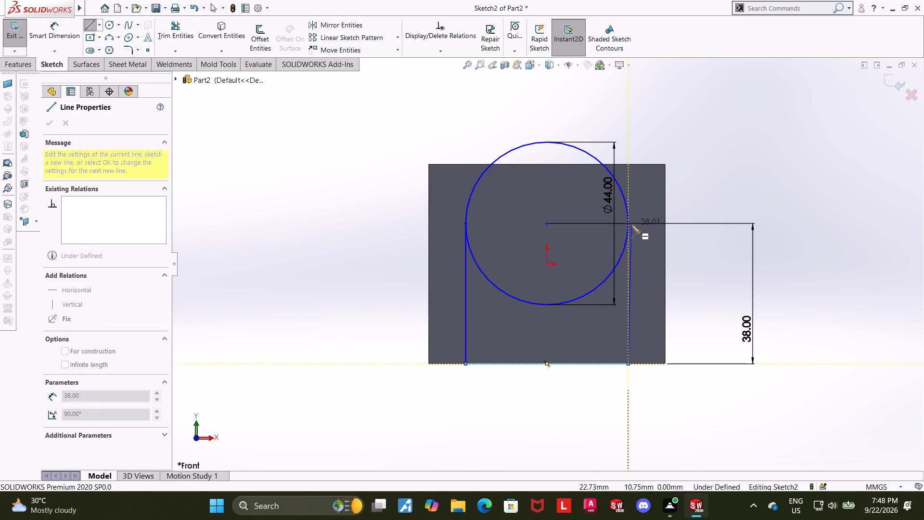
{"action": "left_click", "coordinate": [628, 224]}
{"action": "key", "text": "Escape"}
{"action": "key", "text": "Escape"}
{"action": "key", "text": "Escape"}
{"action": "key", "text": "Escape"}
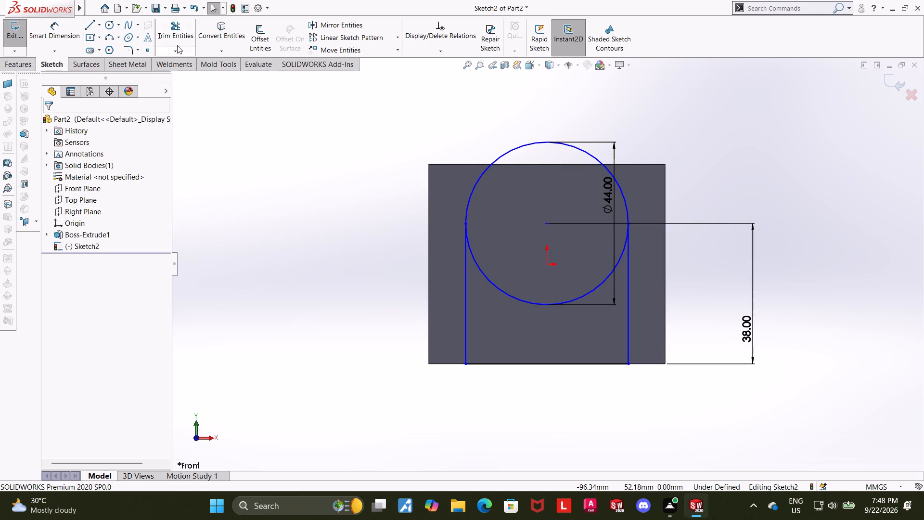
Trim away the lower half of the circle to leave an arch-shaped profile.
{"action": "left_click", "coordinate": [175, 39]}
{"action": "left_click_drag", "start_coordinate": [511, 244], "coordinate": [511, 311]}
{"action": "key", "text": "Escape"}
{"action": "key", "text": "Escape"}
{"action": "key", "text": "Escape"}
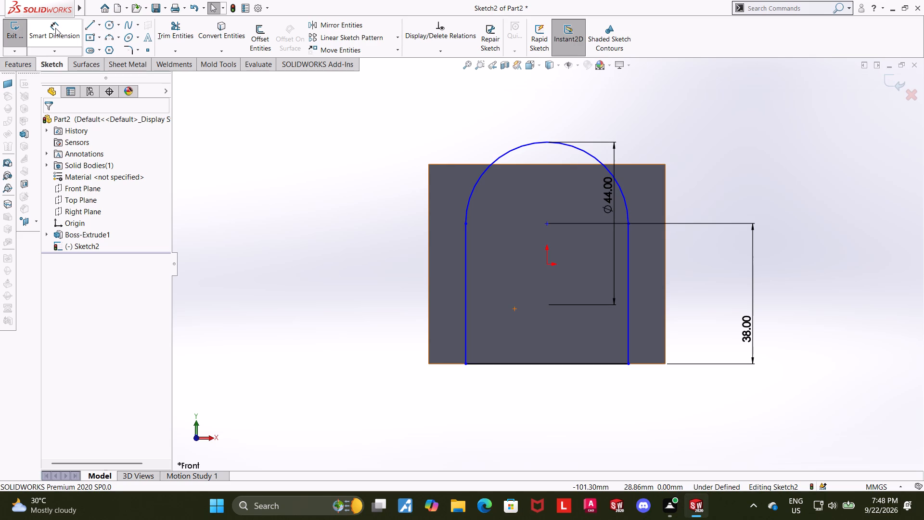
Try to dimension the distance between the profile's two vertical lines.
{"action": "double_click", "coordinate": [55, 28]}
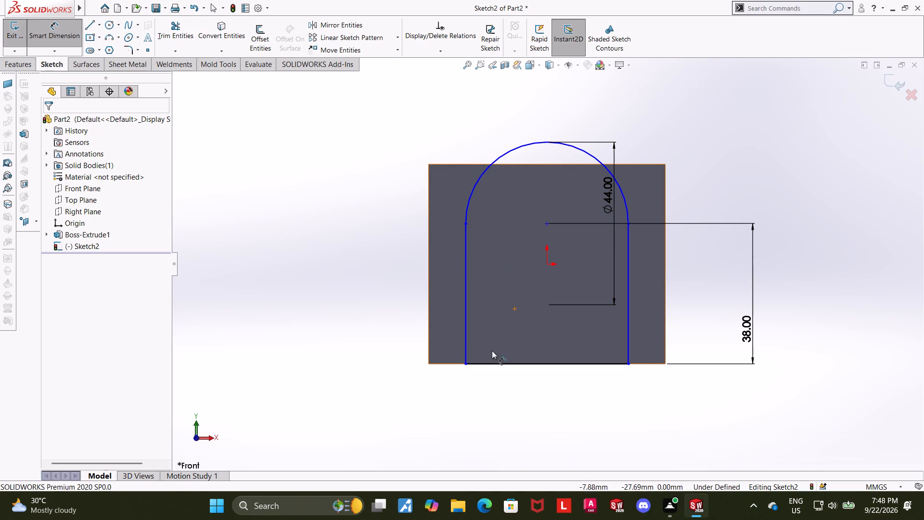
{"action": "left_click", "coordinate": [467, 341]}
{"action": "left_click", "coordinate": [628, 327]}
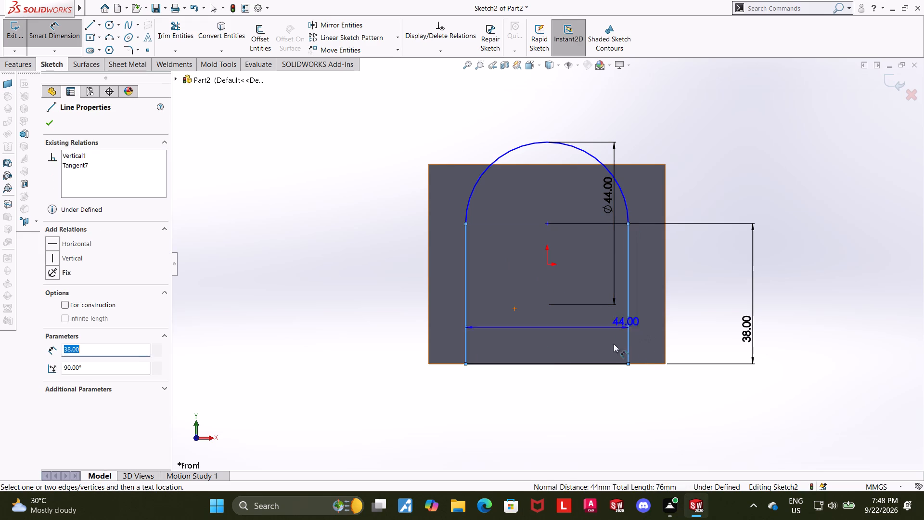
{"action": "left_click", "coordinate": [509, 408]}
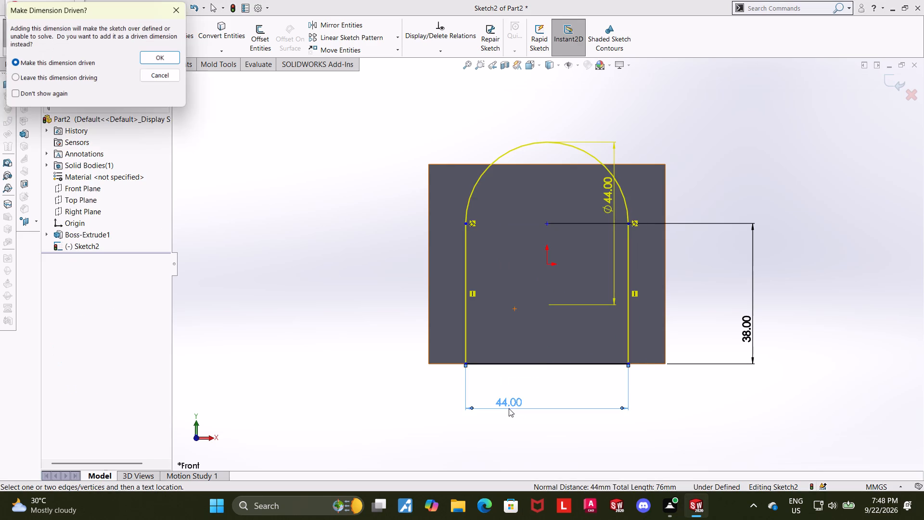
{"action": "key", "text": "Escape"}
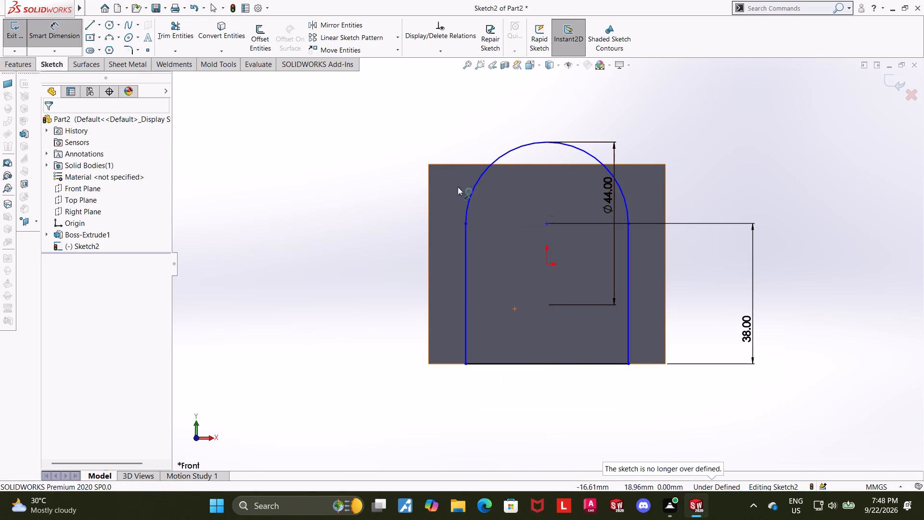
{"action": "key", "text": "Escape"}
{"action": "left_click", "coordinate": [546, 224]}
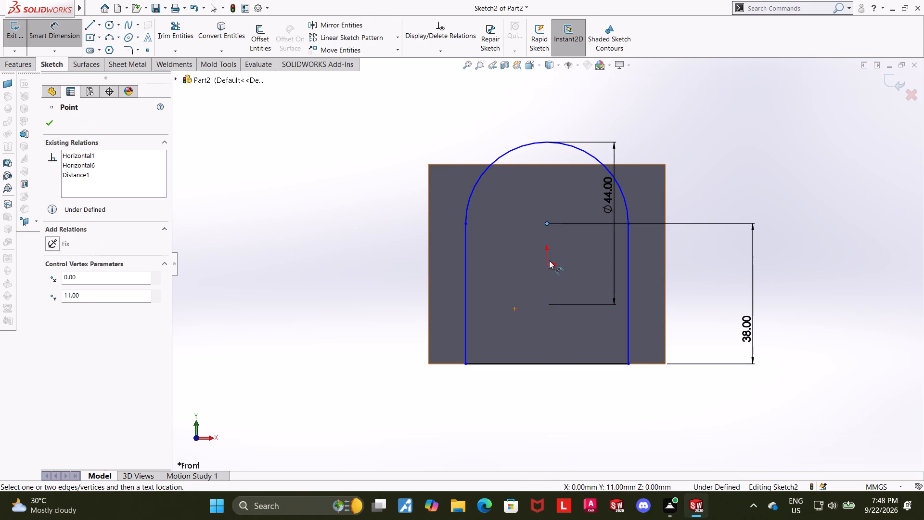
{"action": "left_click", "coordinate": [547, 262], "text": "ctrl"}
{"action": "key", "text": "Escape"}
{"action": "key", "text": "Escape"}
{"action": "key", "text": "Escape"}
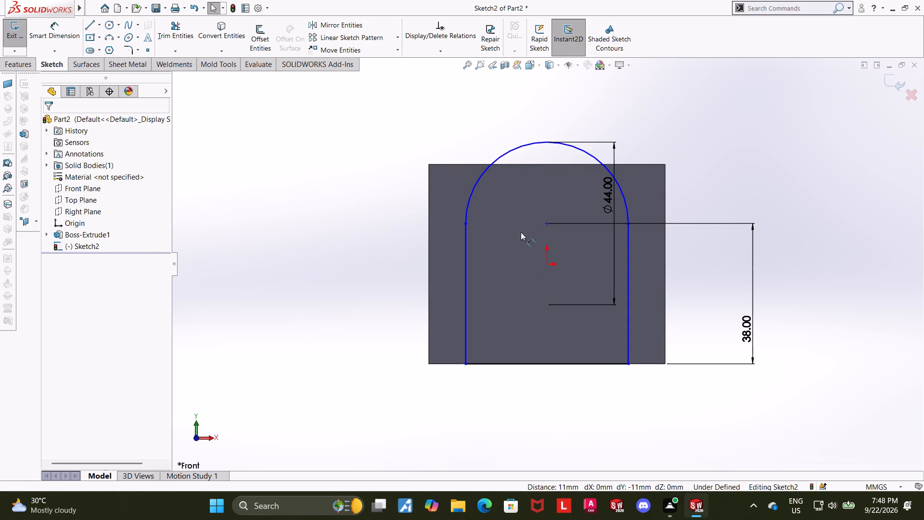
Add a Vertical relation between the arc's center point and the origin.
{"action": "left_click", "coordinate": [546, 225]}
{"action": "left_click", "coordinate": [547, 267], "text": "ctrl"}
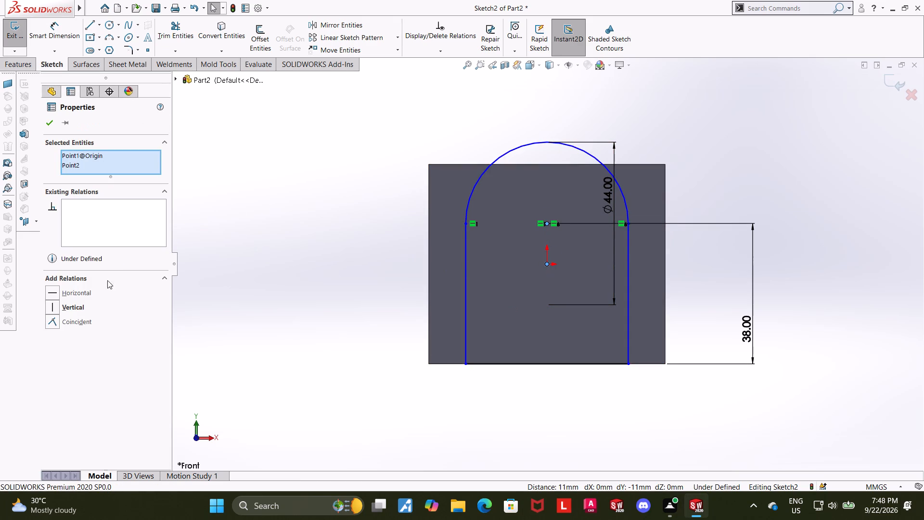
{"action": "left_click", "coordinate": [57, 305]}
{"action": "left_click", "coordinate": [53, 122]}
{"action": "left_click", "coordinate": [210, 190]}
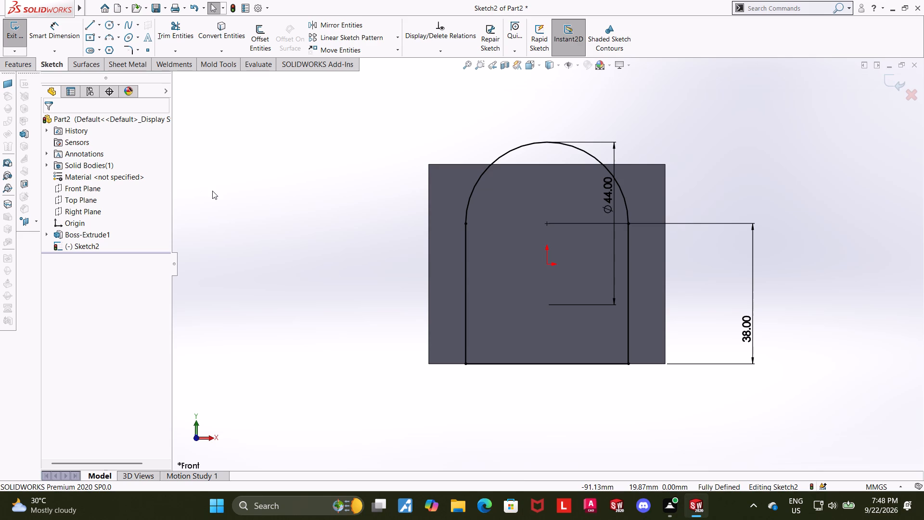
Exit the sketch and extrude the arched profile 48 mm as a Mid Plane boss merged with the block.
{"action": "left_click", "coordinate": [888, 82]}
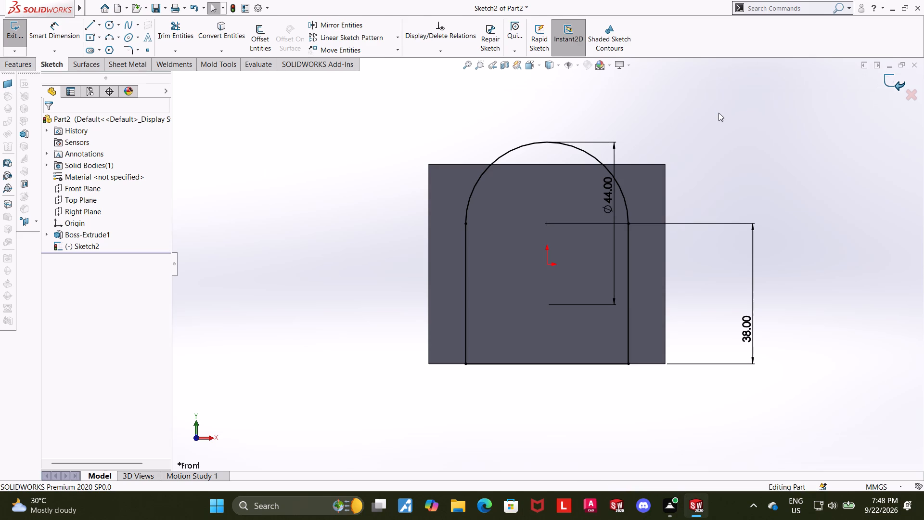
{"action": "middle_click_drag", "start_coordinate": [720, 113], "coordinate": [760, 150]}
{"action": "left_click", "coordinate": [20, 34]}
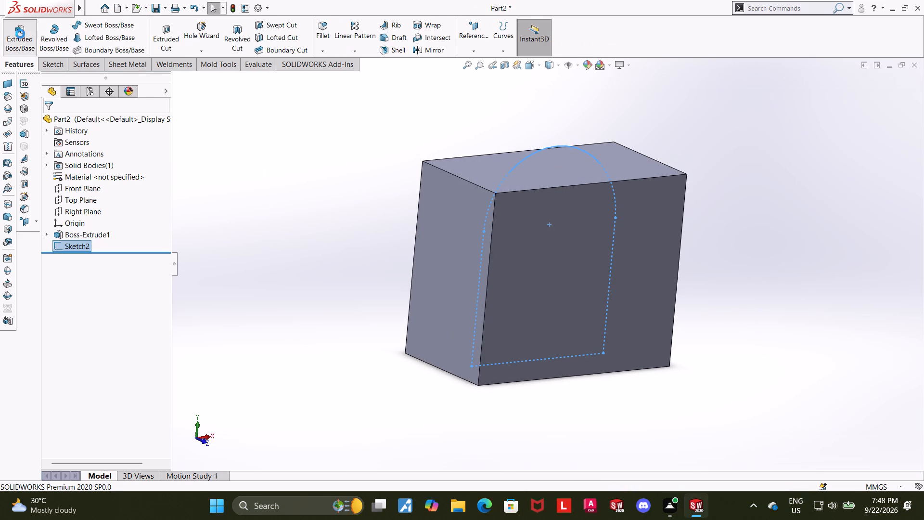
{"action": "left_click", "coordinate": [85, 188]}
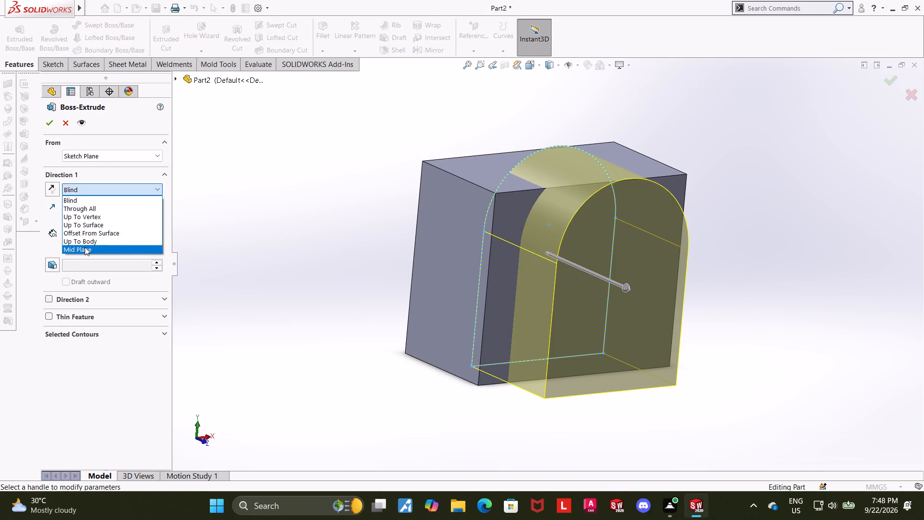
{"action": "left_click", "coordinate": [85, 247]}
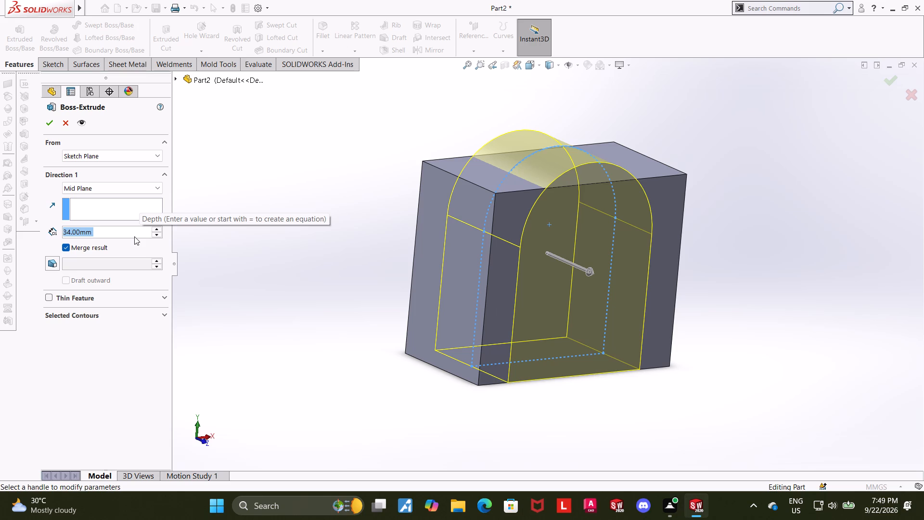
{"action": "key", "text": "4"}
{"action": "key", "text": "8"}
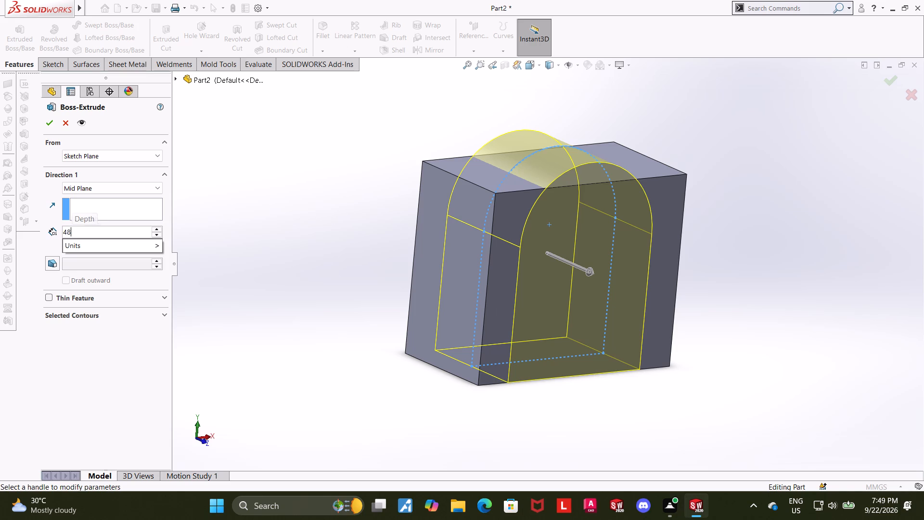
{"action": "key", "text": "Return"}
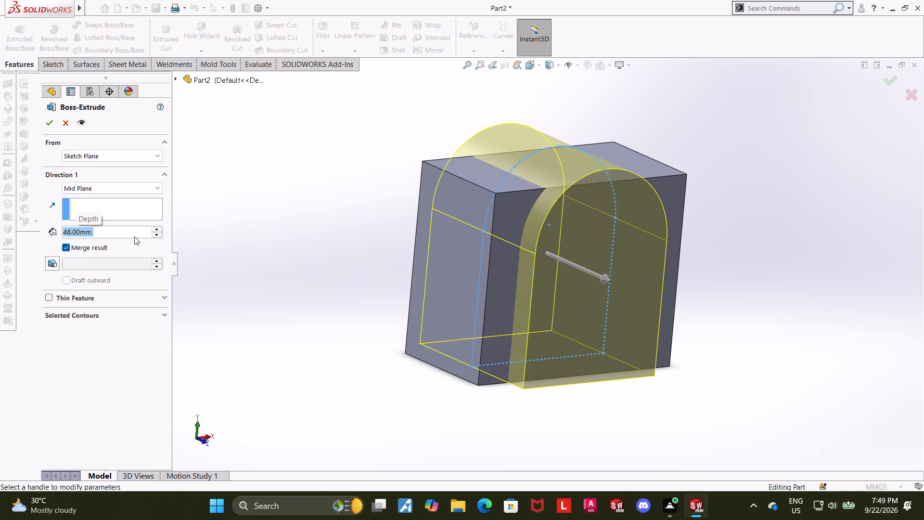
{"action": "left_click", "coordinate": [48, 123]}
{"action": "left_click", "coordinate": [280, 182]}
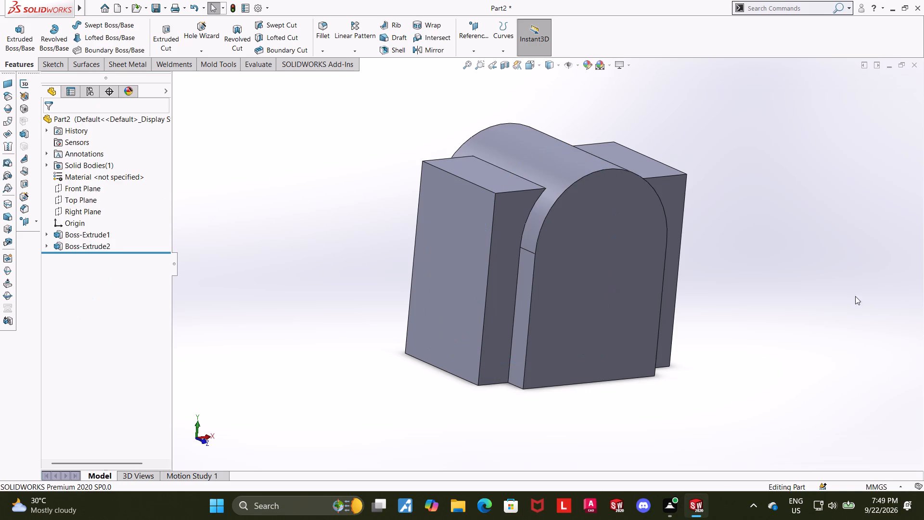
Start a new sketch on the front arched face of the boss.
{"action": "middle_click_drag", "start_coordinate": [787, 274], "coordinate": [771, 272]}
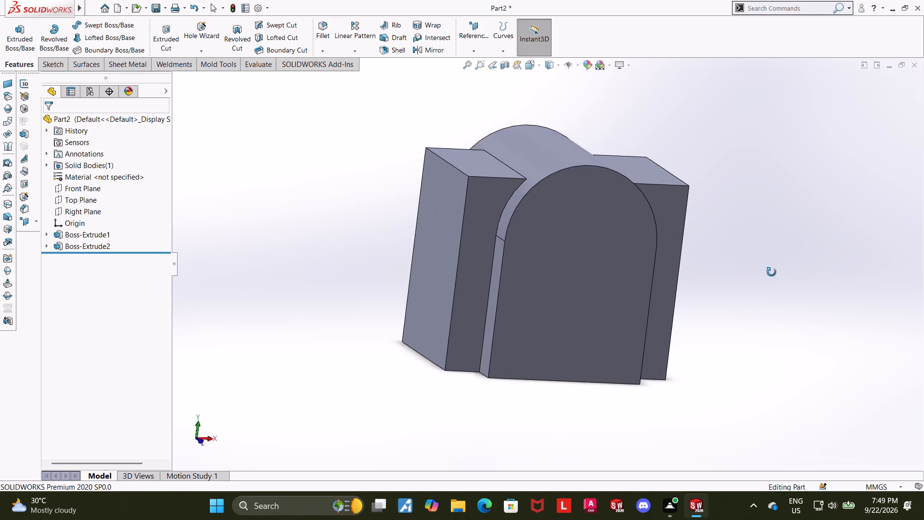
{"action": "middle_click_drag", "start_coordinate": [771, 272], "coordinate": [772, 271]}
{"action": "left_click", "coordinate": [574, 229]}
{"action": "left_click", "coordinate": [621, 203]}
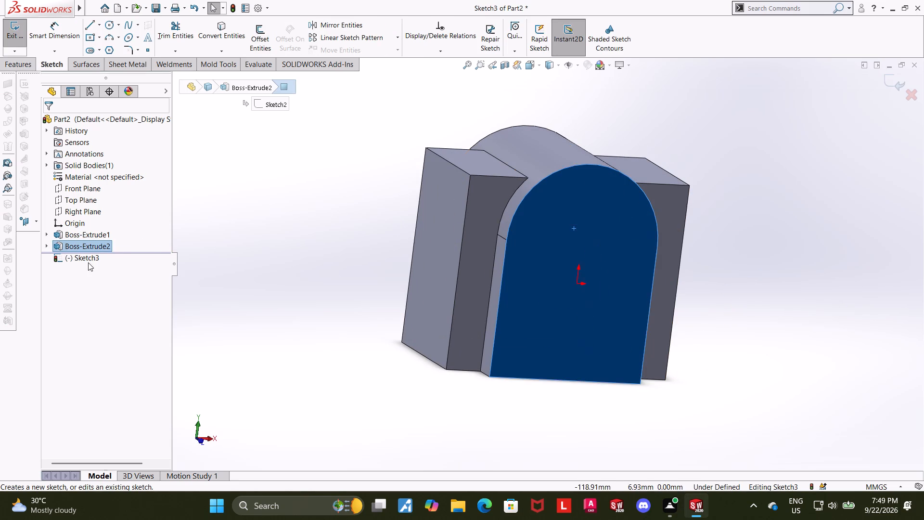
{"action": "left_click", "coordinate": [88, 262]}
{"action": "left_click", "coordinate": [111, 253]}
Sketch a circle about 23 mm in diameter centered on the arch's center point.
{"action": "left_click", "coordinate": [115, 22]}
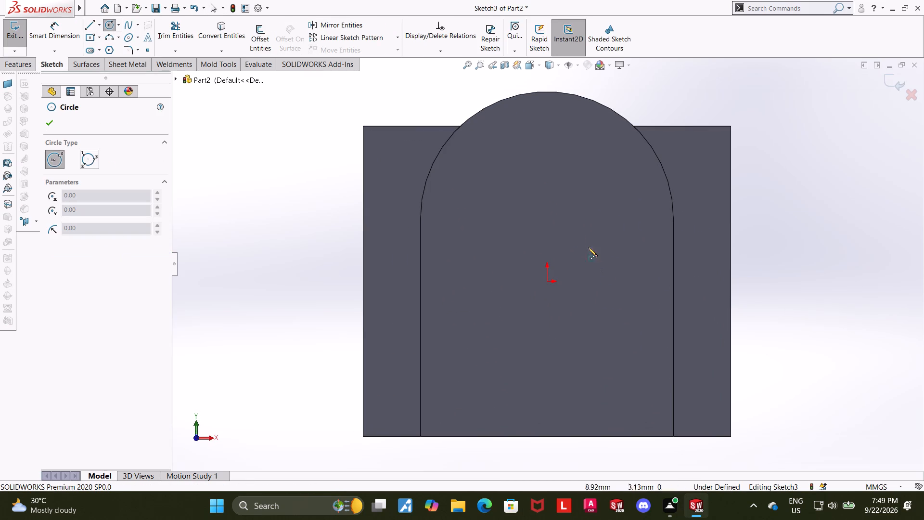
{"action": "left_click", "coordinate": [546, 218]}
{"action": "left_click", "coordinate": [599, 179]}
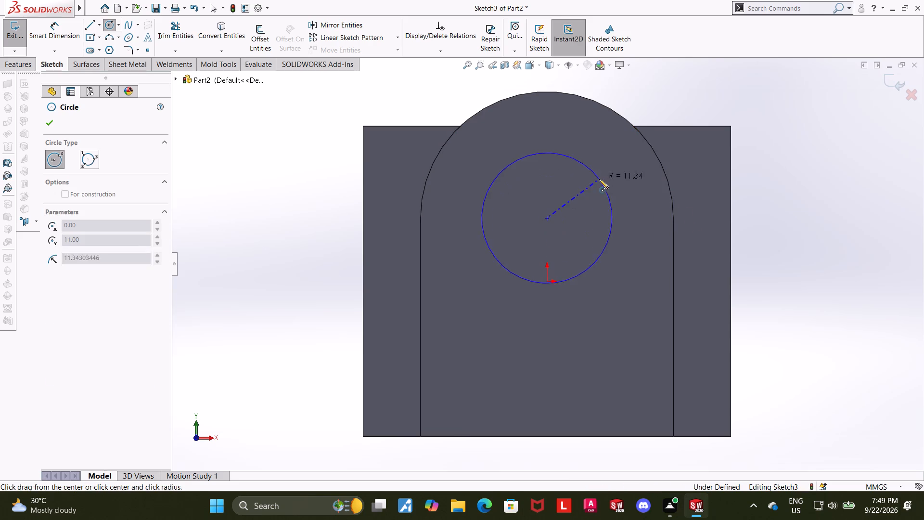
{"action": "key", "text": "Escape"}
Dimension the new circle's diameter to 30 mm.
{"action": "left_click", "coordinate": [64, 39]}
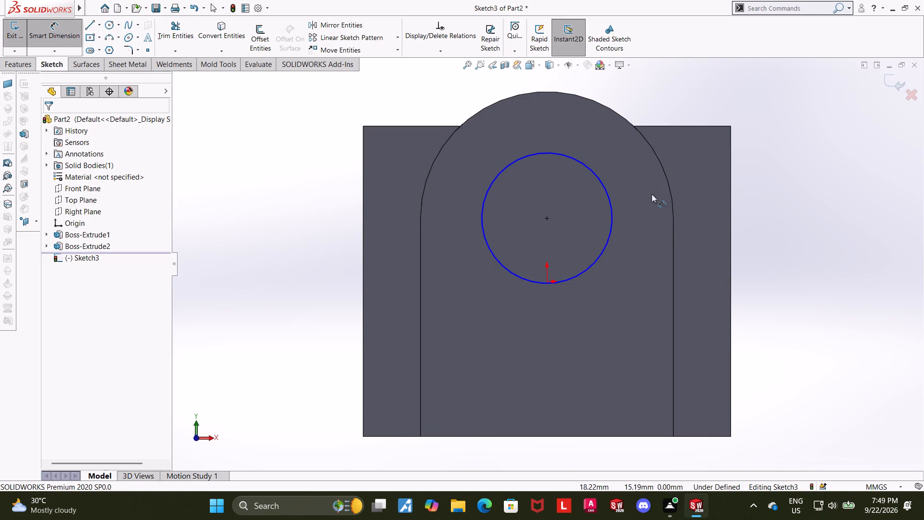
{"action": "left_click", "coordinate": [568, 156]}
{"action": "left_click", "coordinate": [588, 135]}
{"action": "type", "text": "30"}
{"action": "key", "text": "Return"}
{"action": "key", "text": "Escape"}
{"action": "key", "text": "Escape"}
{"action": "key", "text": "Escape"}
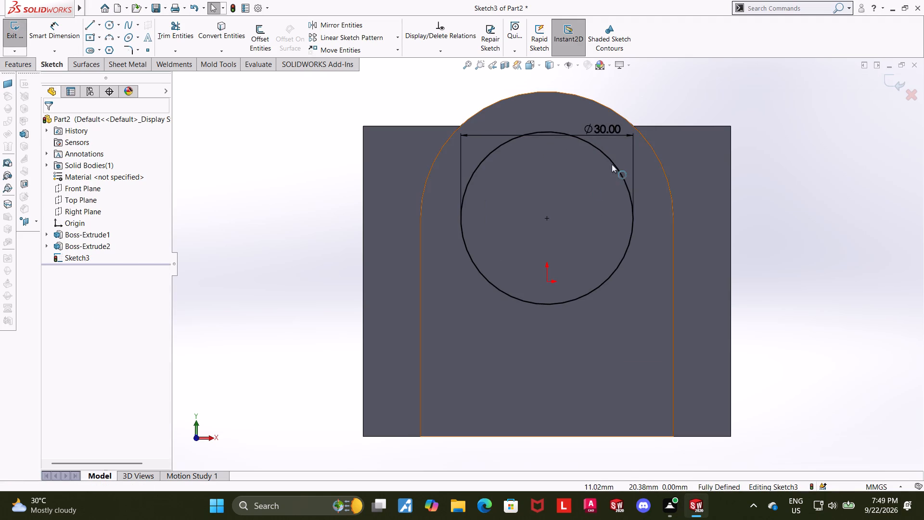
Add a Concentric relation between the circle and the boss's arched edge.
{"action": "left_click", "coordinate": [614, 164]}
{"action": "left_click", "coordinate": [650, 145], "text": "ctrl"}
{"action": "left_click", "coordinate": [55, 318]}
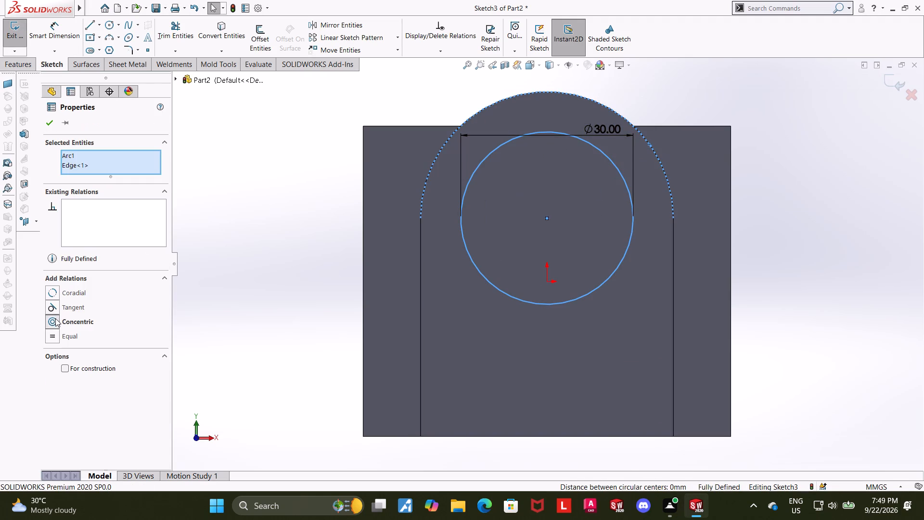
{"action": "left_click", "coordinate": [46, 122]}
{"action": "left_click", "coordinate": [837, 280]}
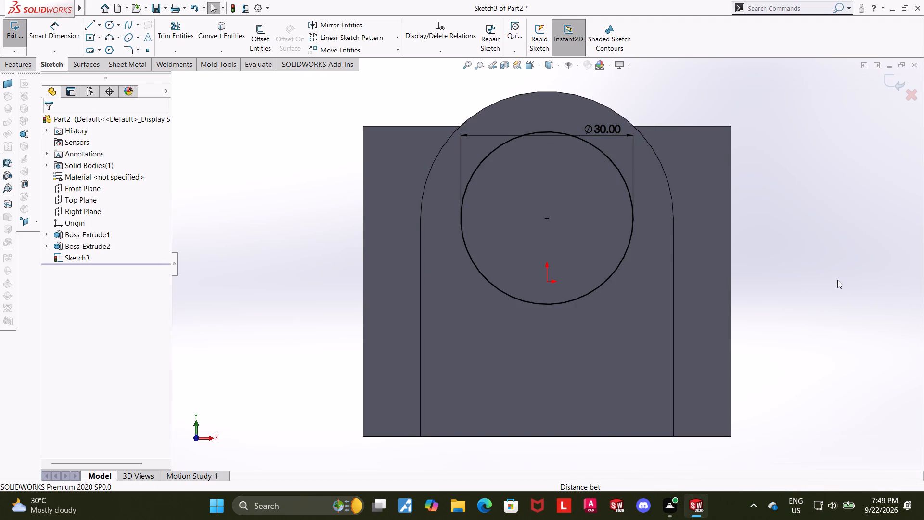
Add Horizontal relations between the circle's center and each of the two endpoints of the boss's arched edge.
{"action": "left_click", "coordinate": [546, 218]}
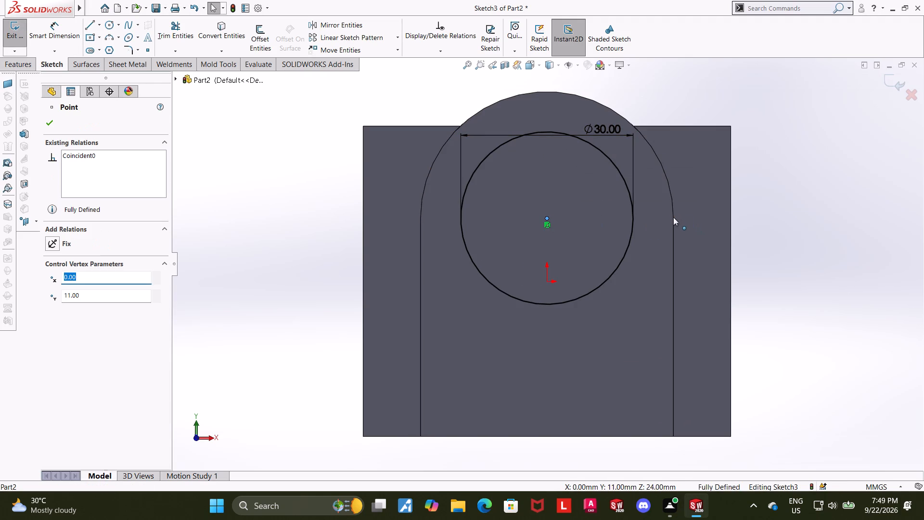
{"action": "left_click", "coordinate": [673, 217], "text": "ctrl"}
{"action": "left_click", "coordinate": [54, 292]}
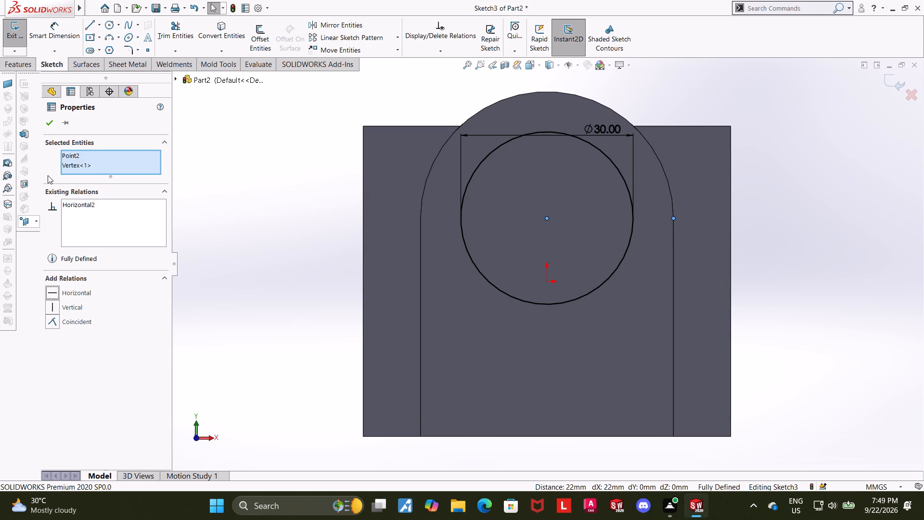
{"action": "left_click", "coordinate": [49, 126]}
{"action": "key", "text": "Escape"}
{"action": "key", "text": "Escape"}
{"action": "left_click", "coordinate": [545, 219]}
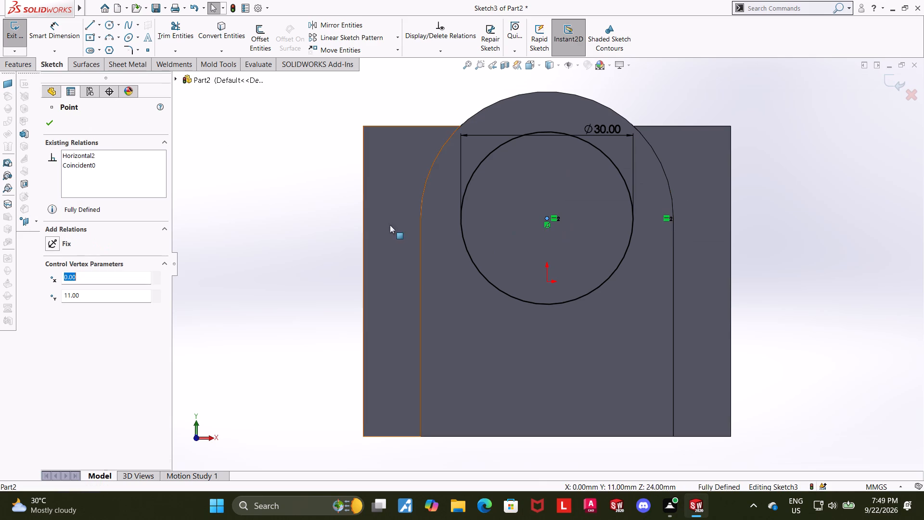
{"action": "left_click", "coordinate": [421, 217], "text": "ctrl"}
{"action": "left_click", "coordinate": [53, 291]}
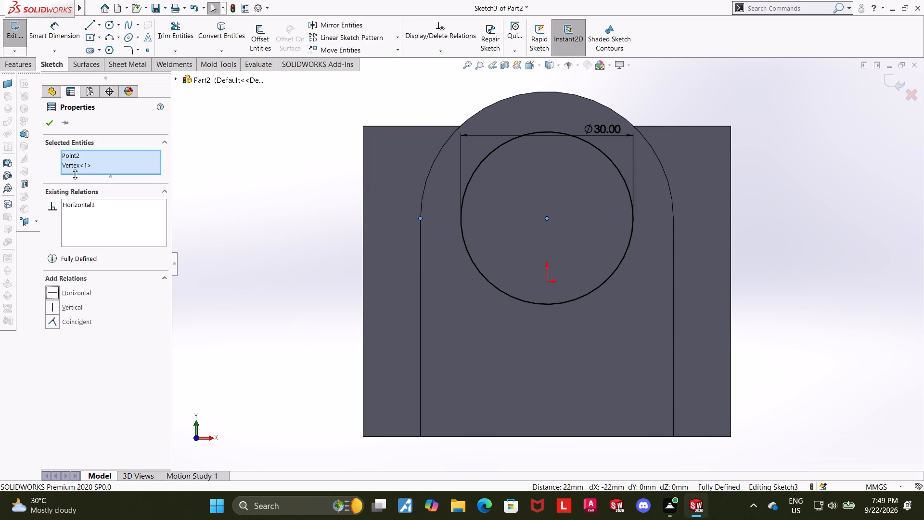
{"action": "left_click", "coordinate": [51, 125]}
{"action": "left_click", "coordinate": [304, 186]}
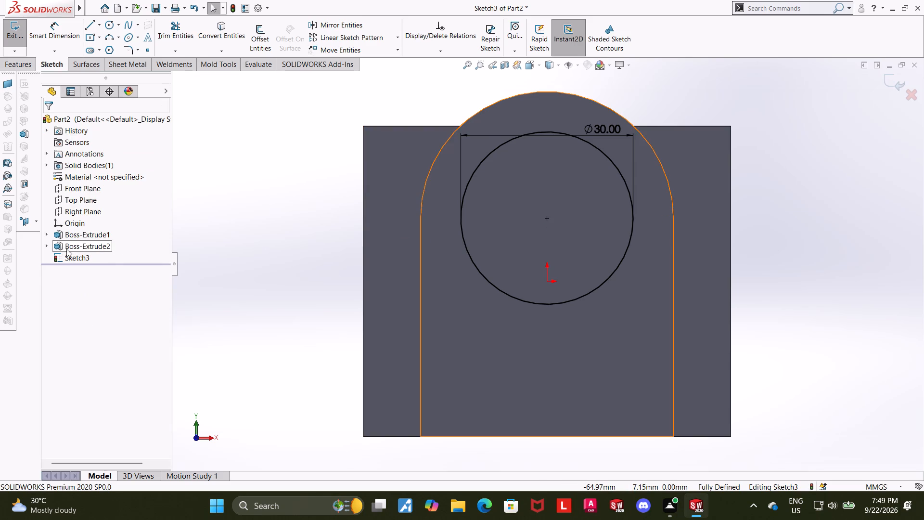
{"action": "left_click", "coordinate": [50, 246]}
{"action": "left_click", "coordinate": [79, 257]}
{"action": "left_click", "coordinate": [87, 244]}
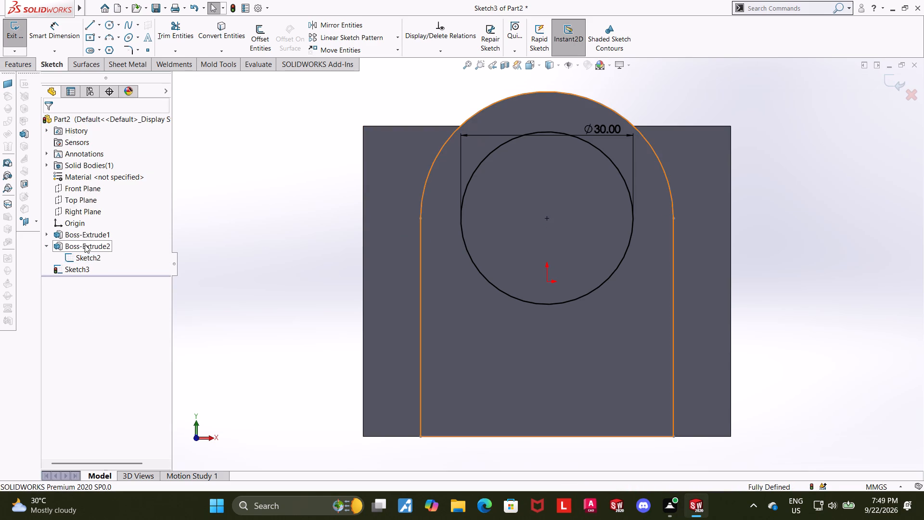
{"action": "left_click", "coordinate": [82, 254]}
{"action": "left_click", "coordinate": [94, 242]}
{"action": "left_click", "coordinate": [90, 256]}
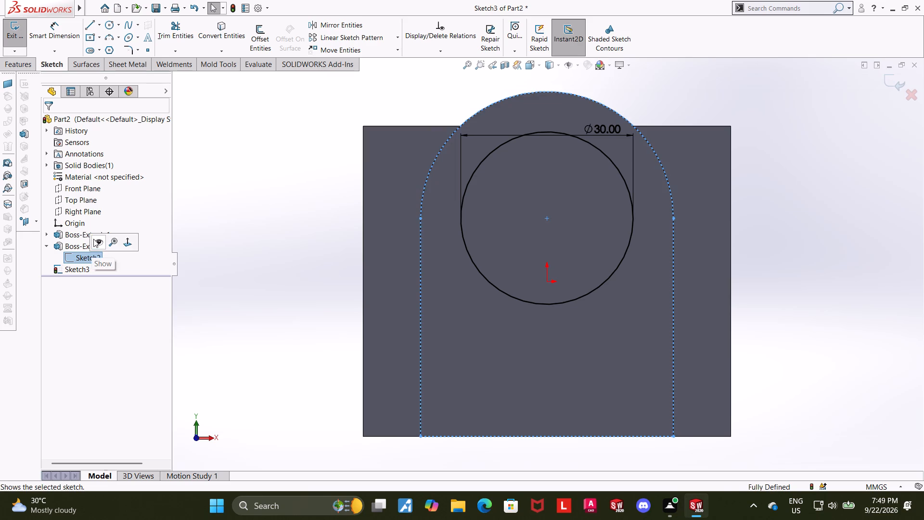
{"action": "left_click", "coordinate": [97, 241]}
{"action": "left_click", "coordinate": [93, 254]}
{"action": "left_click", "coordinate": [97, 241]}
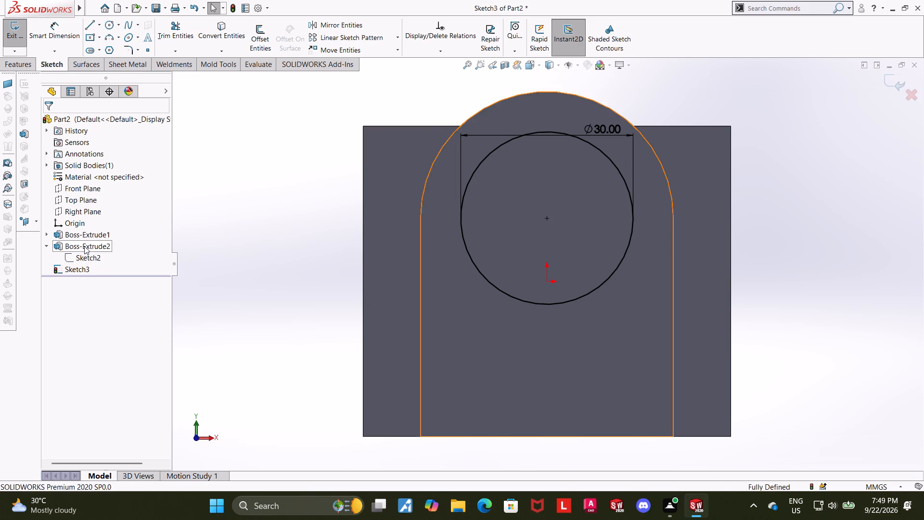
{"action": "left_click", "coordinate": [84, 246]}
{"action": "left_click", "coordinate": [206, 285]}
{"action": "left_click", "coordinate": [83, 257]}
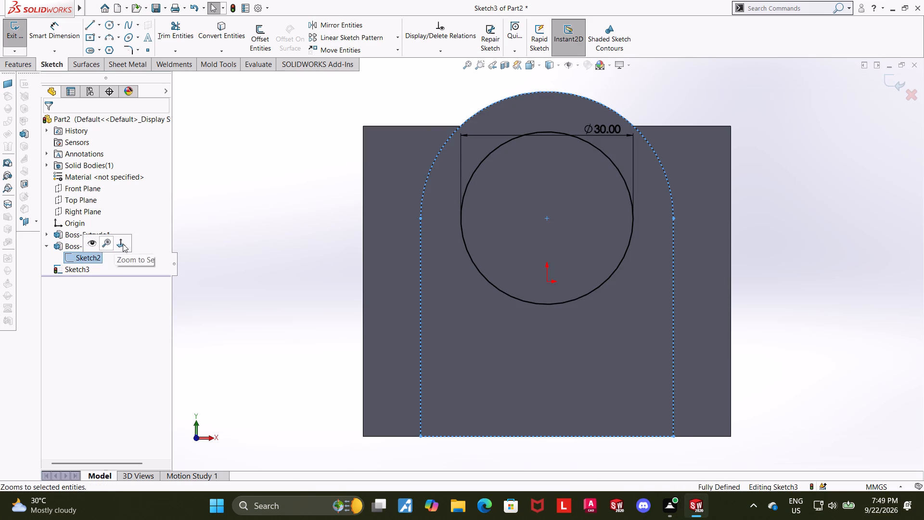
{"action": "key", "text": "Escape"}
Close the circle sketch.
{"action": "left_click", "coordinate": [887, 79]}
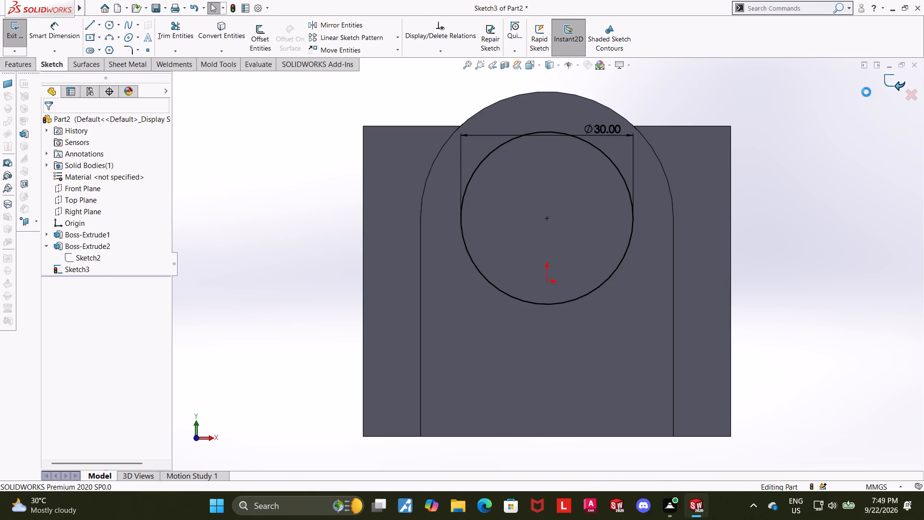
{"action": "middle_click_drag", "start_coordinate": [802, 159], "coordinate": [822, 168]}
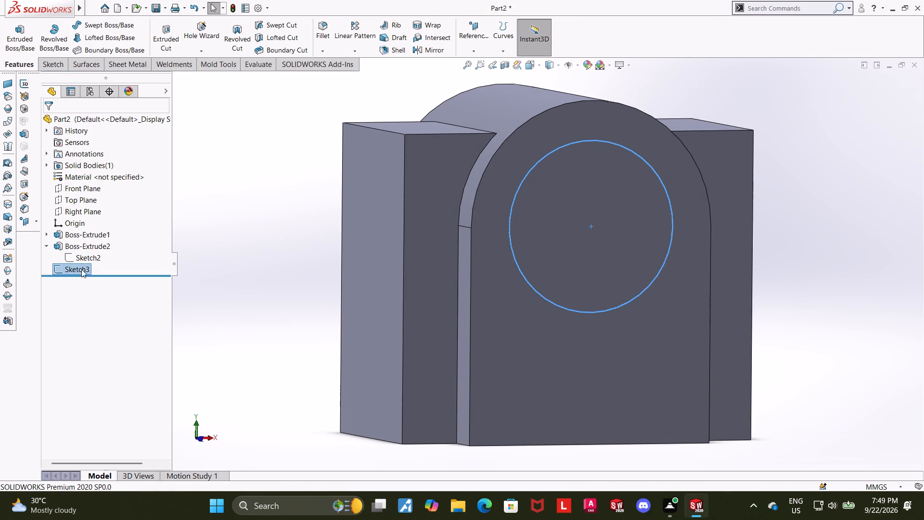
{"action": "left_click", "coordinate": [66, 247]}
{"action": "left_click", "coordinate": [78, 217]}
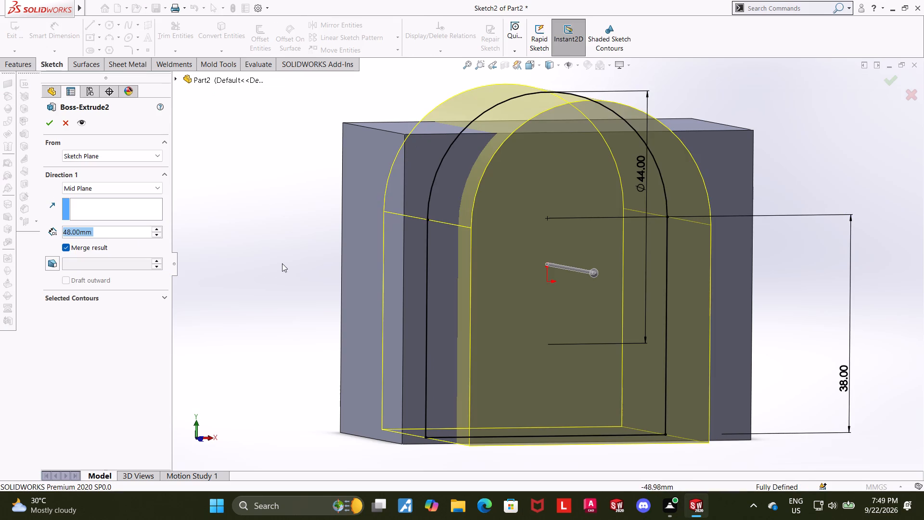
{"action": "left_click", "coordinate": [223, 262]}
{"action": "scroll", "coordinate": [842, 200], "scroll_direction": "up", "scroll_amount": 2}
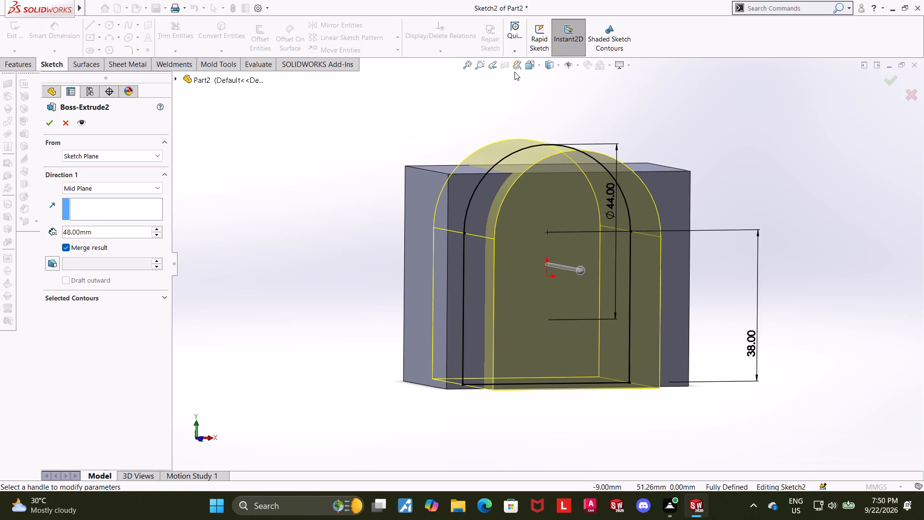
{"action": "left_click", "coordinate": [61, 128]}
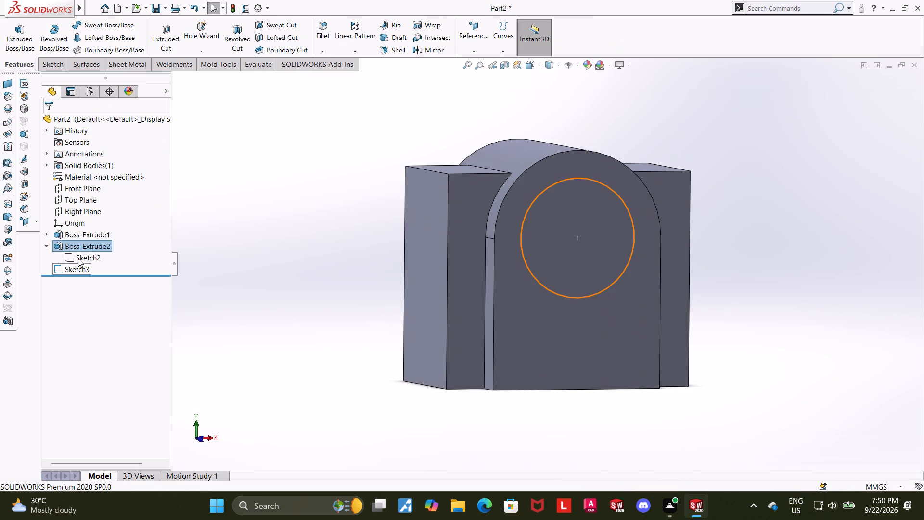
Open the arched boss's profile sketch and examine the relations on the arch's endpoint and center, then leave it.
{"action": "left_click", "coordinate": [78, 259]}
{"action": "left_click", "coordinate": [88, 231]}
{"action": "left_click", "coordinate": [92, 255]}
{"action": "left_click", "coordinate": [116, 245]}
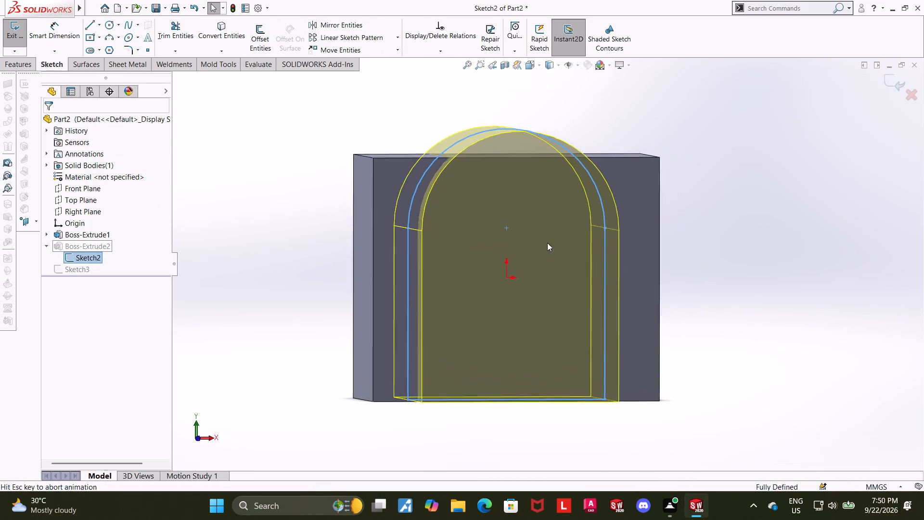
{"action": "scroll", "coordinate": [526, 220], "scroll_direction": "down", "scroll_amount": 1}
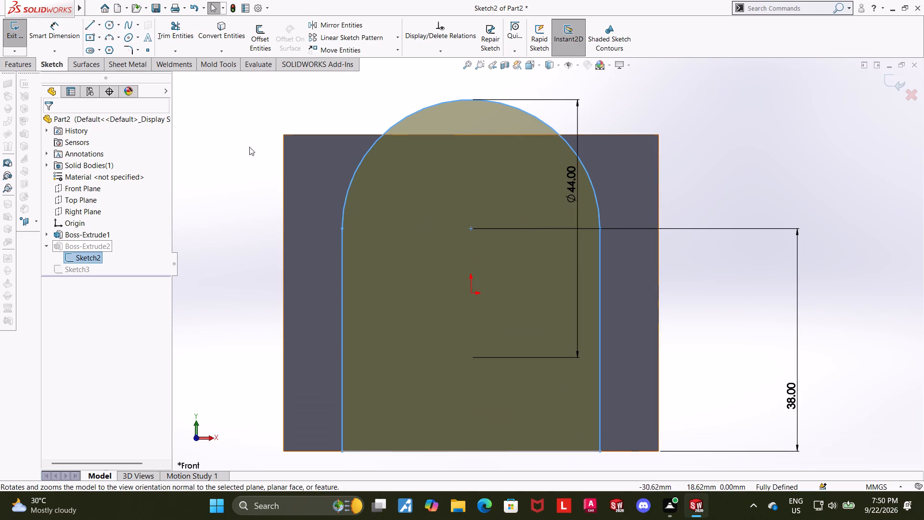
{"action": "left_click", "coordinate": [343, 228]}
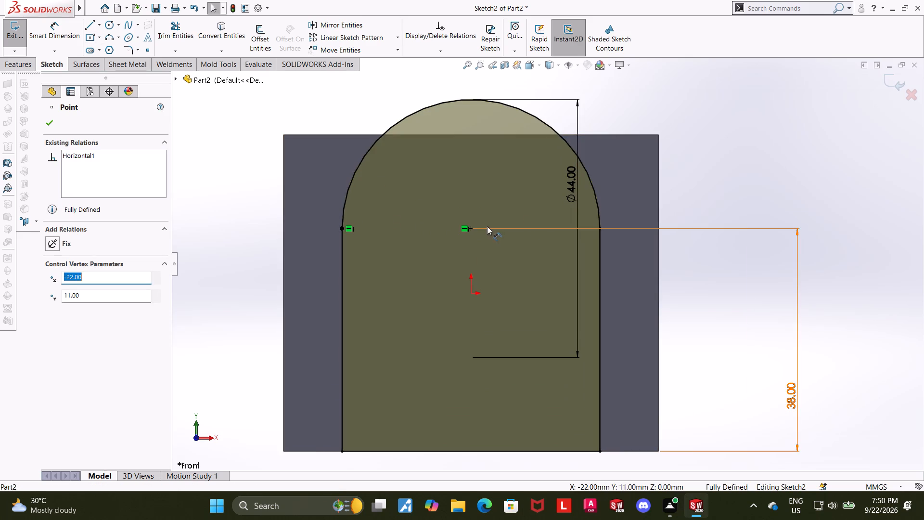
{"action": "left_click", "coordinate": [471, 229], "text": "ctrl"}
{"action": "key", "text": "Escape"}
{"action": "key", "text": "Escape"}
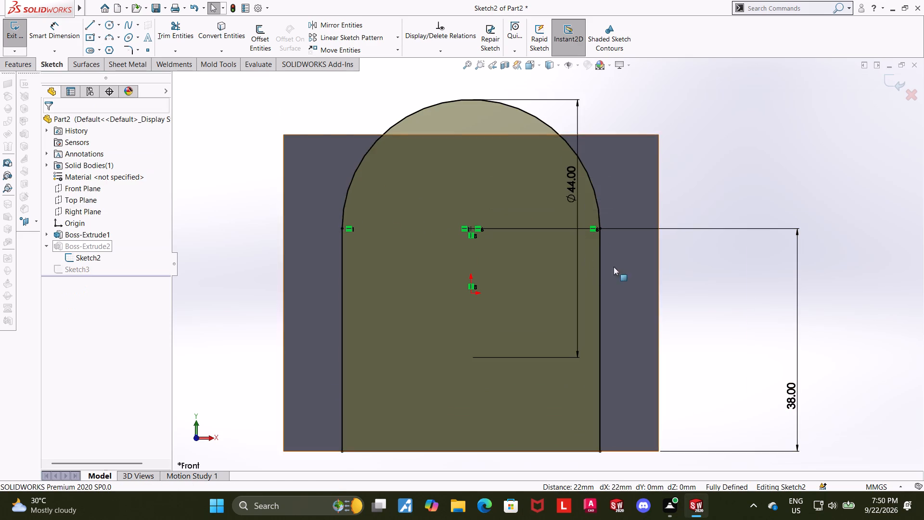
{"action": "scroll", "coordinate": [789, 228], "scroll_direction": "up", "scroll_amount": 4}
{"action": "left_click", "coordinate": [748, 224]}
{"action": "middle_click_drag", "start_coordinate": [711, 228], "coordinate": [721, 231]}
{"action": "left_click", "coordinate": [894, 83]}
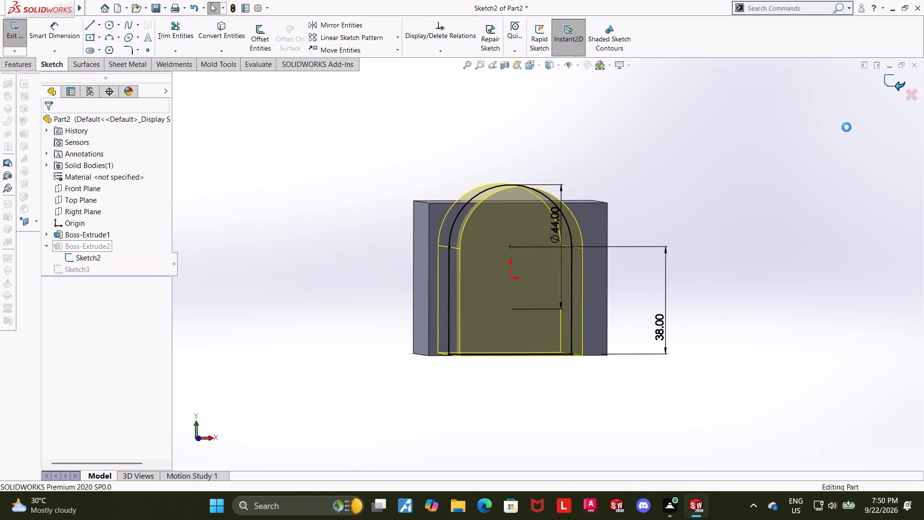
{"action": "left_click", "coordinate": [767, 176]}
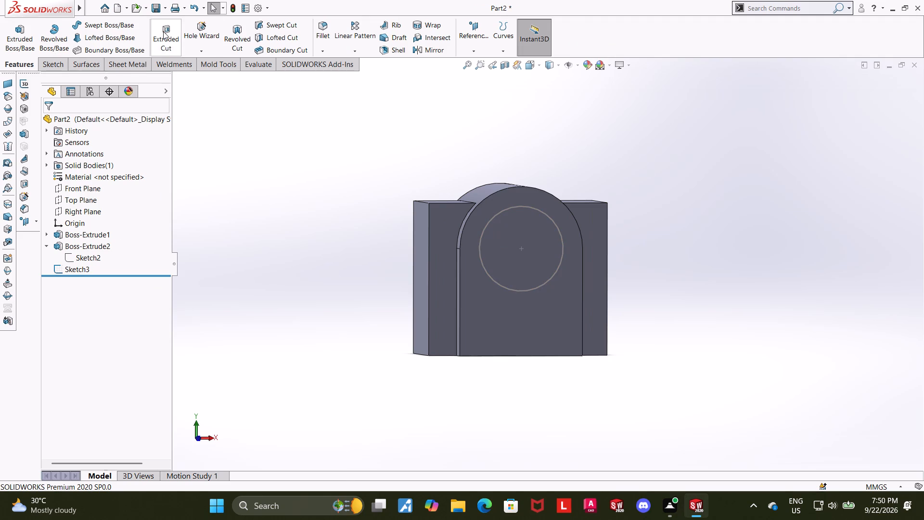
Cut-extrude the 30 mm circle from its sketch plane Up To Surface, ending on the boss's opposite arched face.
{"action": "left_click", "coordinate": [163, 31]}
{"action": "left_click", "coordinate": [506, 210]}
{"action": "middle_click_drag", "start_coordinate": [251, 206], "coordinate": [298, 248]}
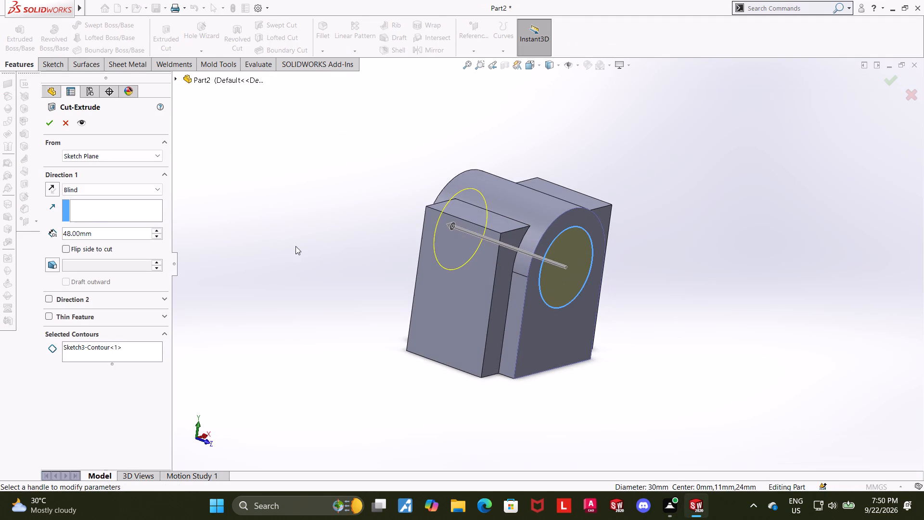
{"action": "middle_click_drag", "start_coordinate": [213, 217], "coordinate": [279, 266]}
{"action": "left_click", "coordinate": [97, 160]}
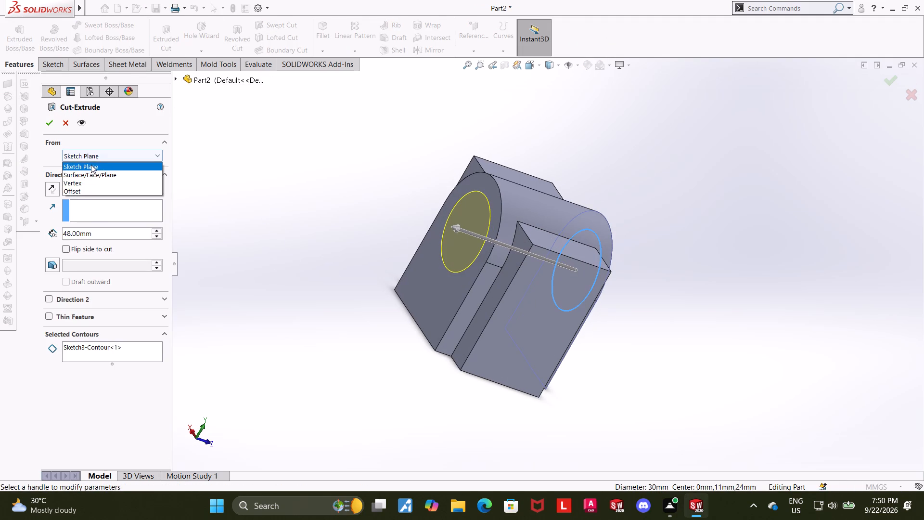
{"action": "left_click", "coordinate": [302, 163]}
{"action": "left_click", "coordinate": [99, 184]}
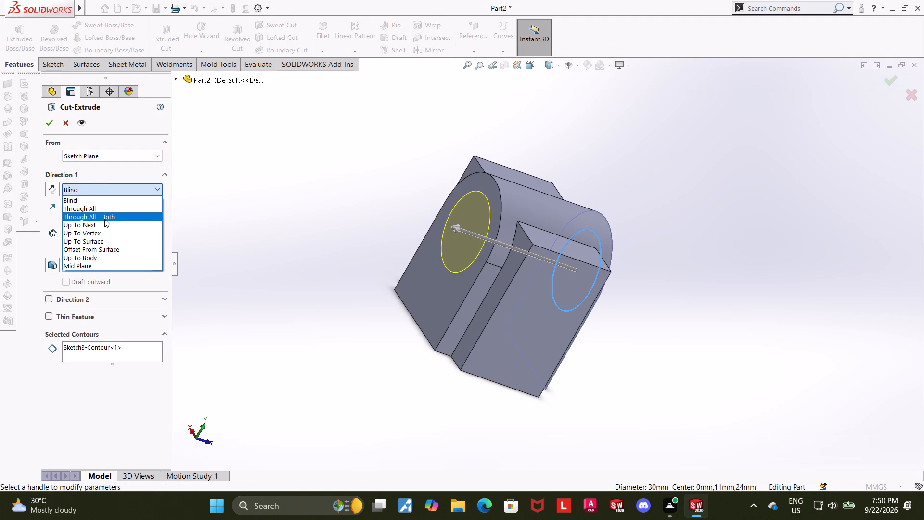
{"action": "left_click", "coordinate": [98, 240]}
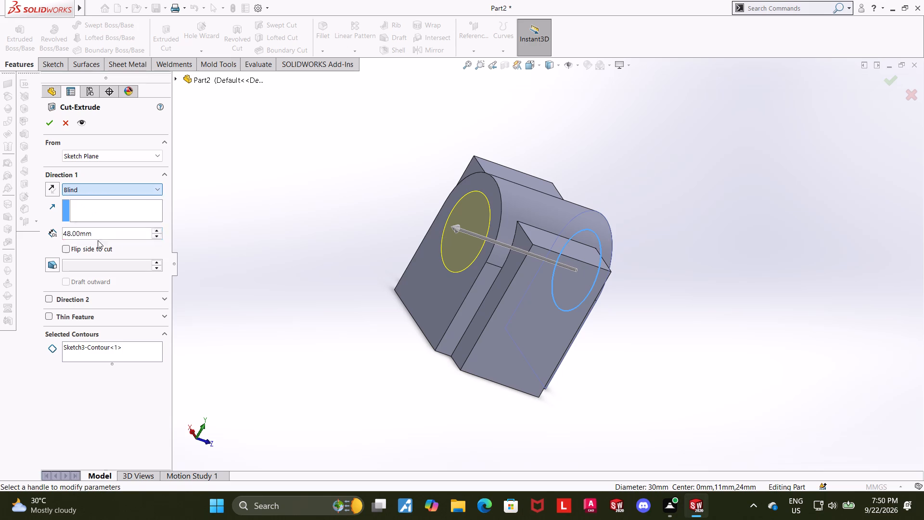
{"action": "left_click", "coordinate": [488, 205]}
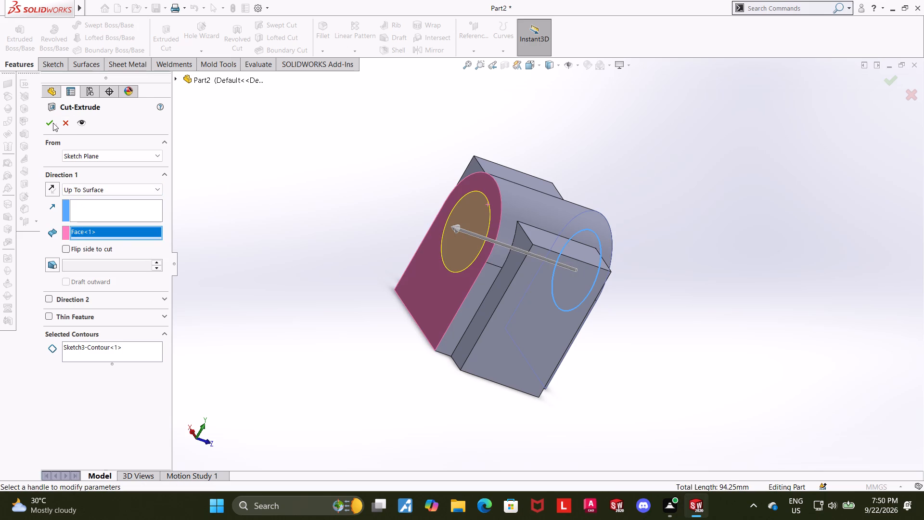
{"action": "left_click", "coordinate": [51, 123]}
{"action": "left_click", "coordinate": [213, 209]}
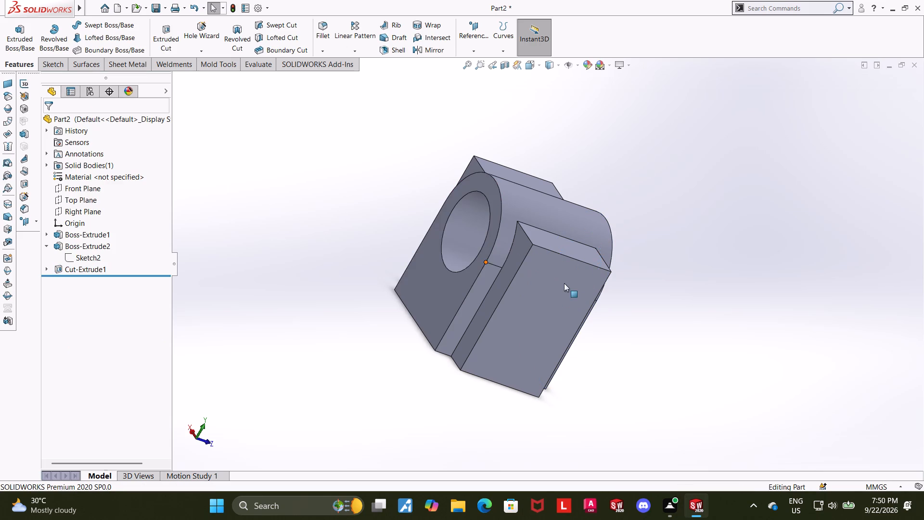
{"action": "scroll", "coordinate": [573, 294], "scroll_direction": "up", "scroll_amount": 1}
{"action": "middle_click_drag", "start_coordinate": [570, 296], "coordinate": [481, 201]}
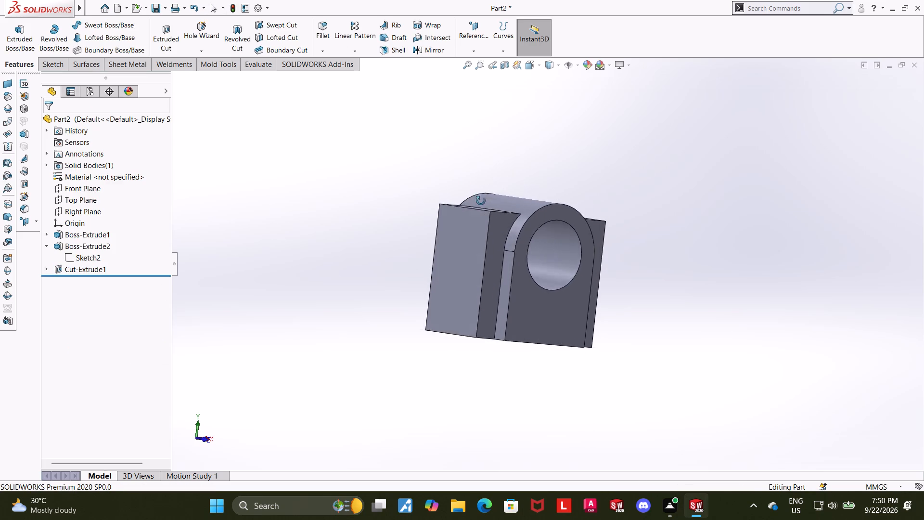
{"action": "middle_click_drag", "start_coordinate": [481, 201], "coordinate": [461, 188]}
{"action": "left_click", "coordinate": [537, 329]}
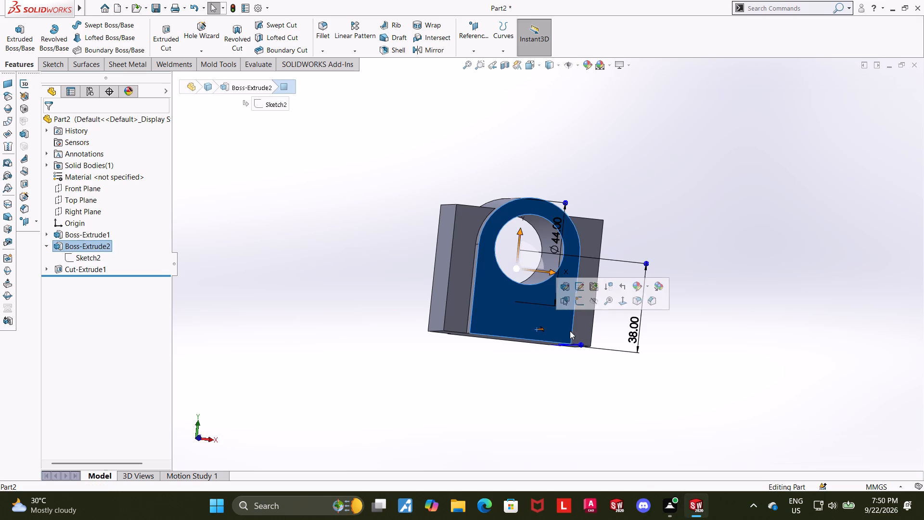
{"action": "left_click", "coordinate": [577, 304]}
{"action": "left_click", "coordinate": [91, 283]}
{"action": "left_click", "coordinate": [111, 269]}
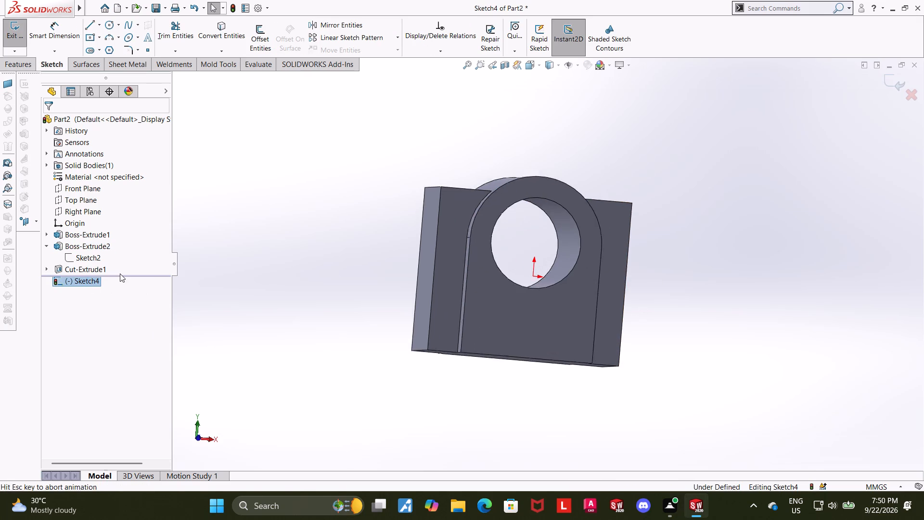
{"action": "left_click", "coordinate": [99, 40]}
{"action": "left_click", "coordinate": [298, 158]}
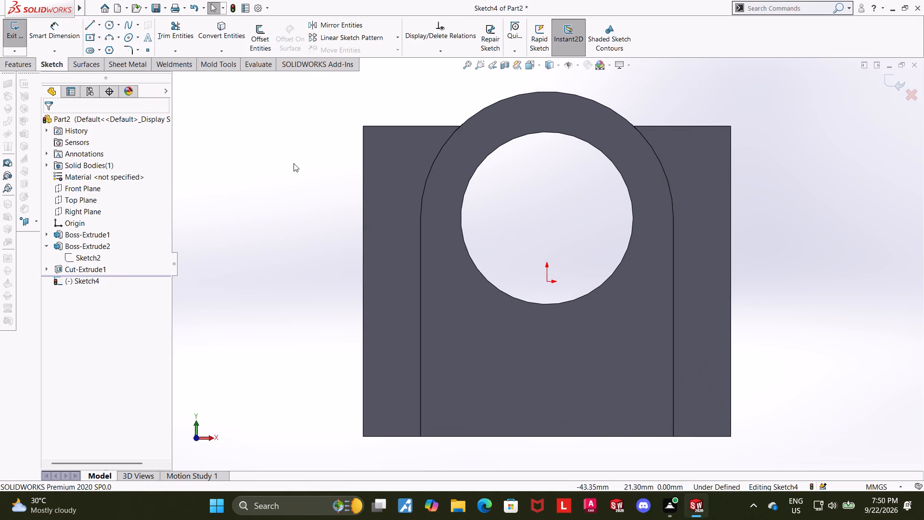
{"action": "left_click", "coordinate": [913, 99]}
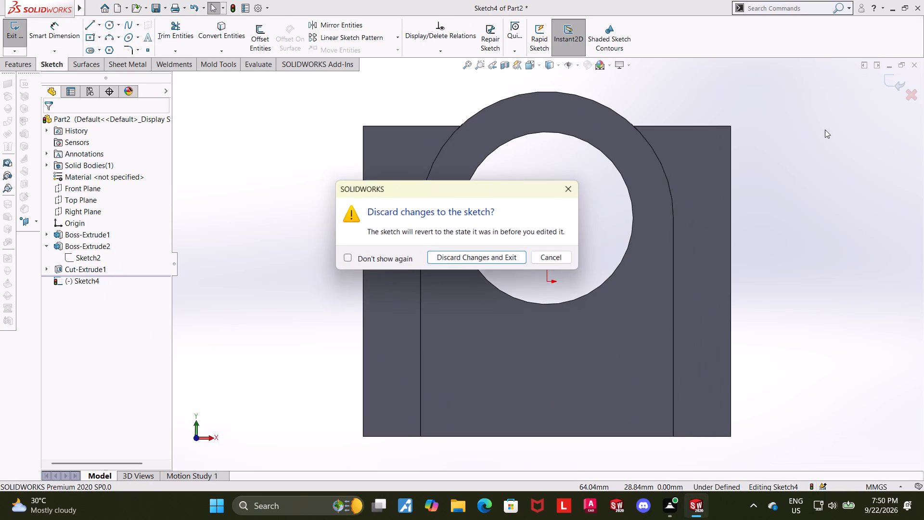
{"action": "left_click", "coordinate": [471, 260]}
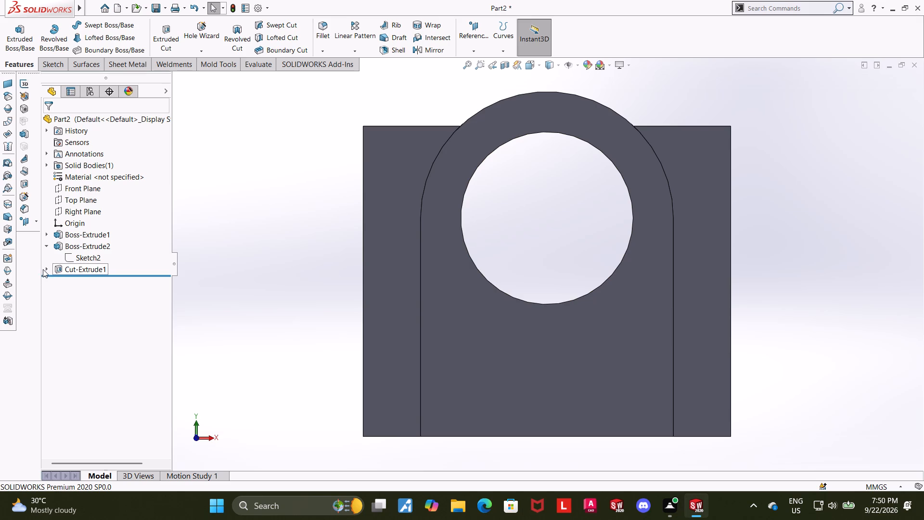
Reopen the hole cut's sketch and draw a corner rectangle about 15 mm high, standing on the boss's bottom edge below the circle.
{"action": "left_click", "coordinate": [43, 269]}
{"action": "left_click", "coordinate": [49, 271]}
{"action": "left_click", "coordinate": [76, 278]}
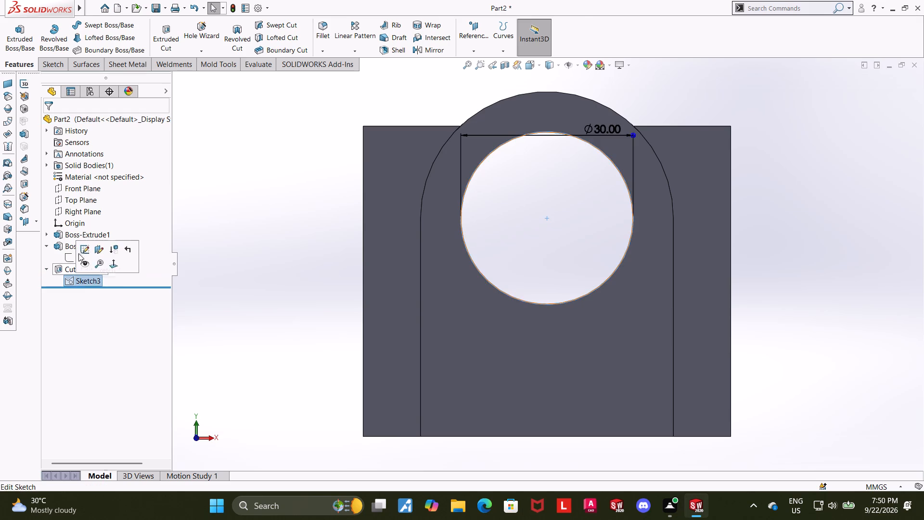
{"action": "left_click", "coordinate": [84, 248]}
{"action": "left_click", "coordinate": [102, 39]}
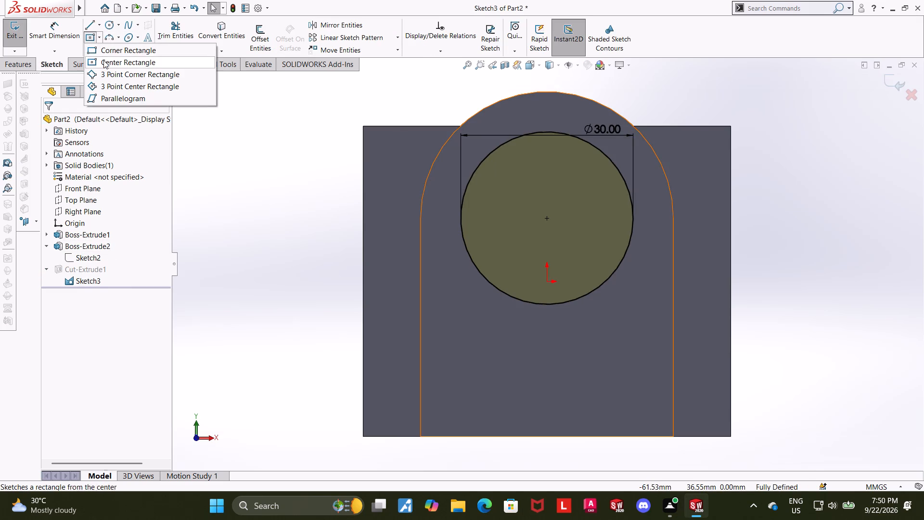
{"action": "left_click", "coordinate": [103, 73]}
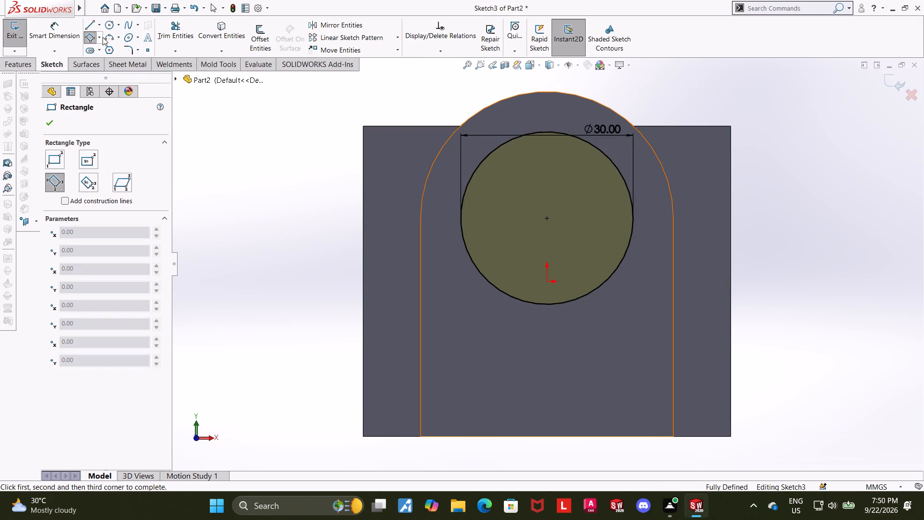
{"action": "left_click", "coordinate": [99, 35]}
{"action": "left_click", "coordinate": [108, 51]}
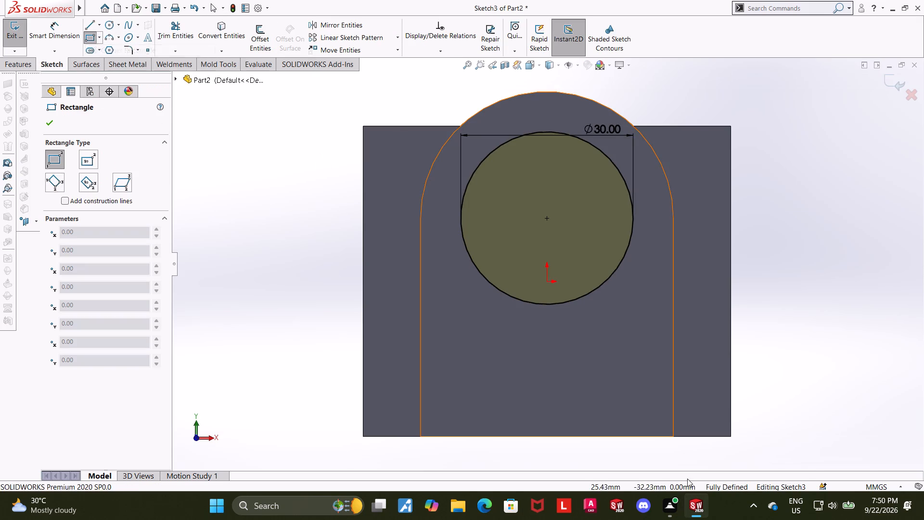
{"action": "left_click", "coordinate": [466, 436]}
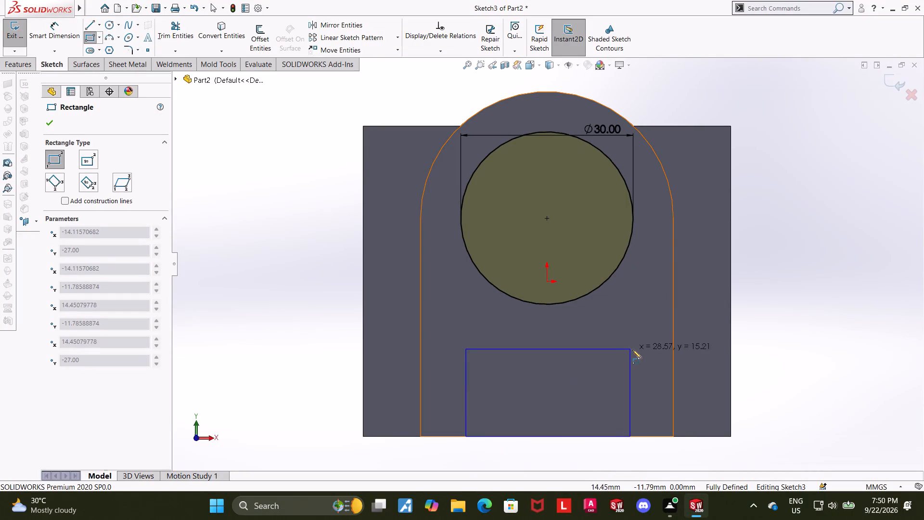
{"action": "left_click", "coordinate": [635, 348]}
{"action": "key", "text": "Escape"}
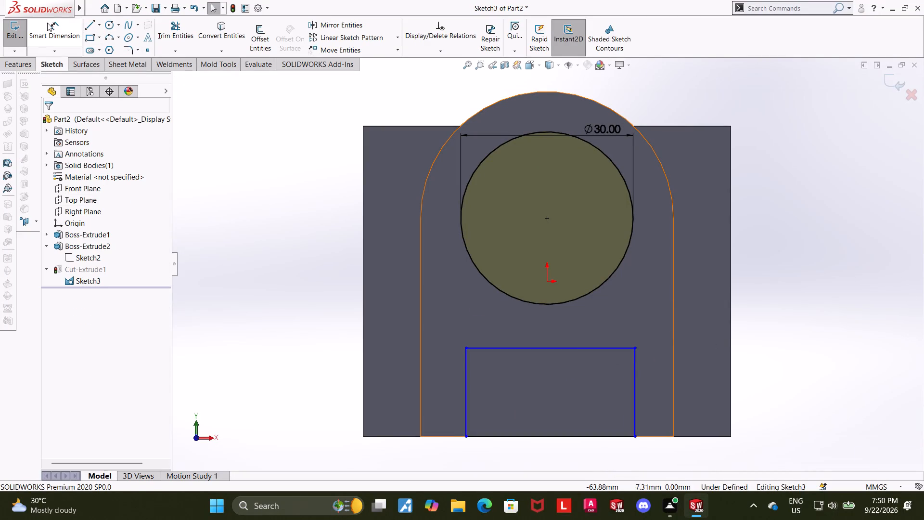
Dimension the rectangle's width between its two vertical sides as 32 mm.
{"action": "left_click", "coordinate": [47, 23]}
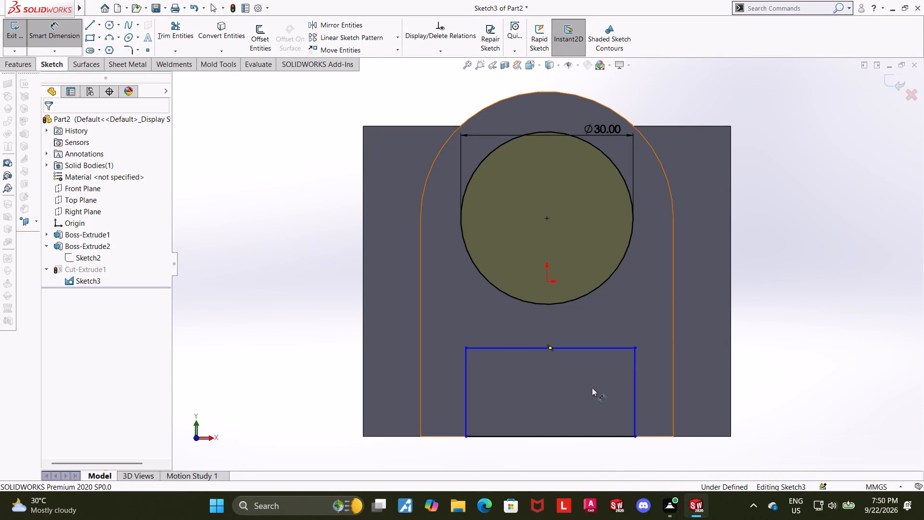
{"action": "left_click", "coordinate": [465, 384]}
{"action": "left_click", "coordinate": [636, 392]}
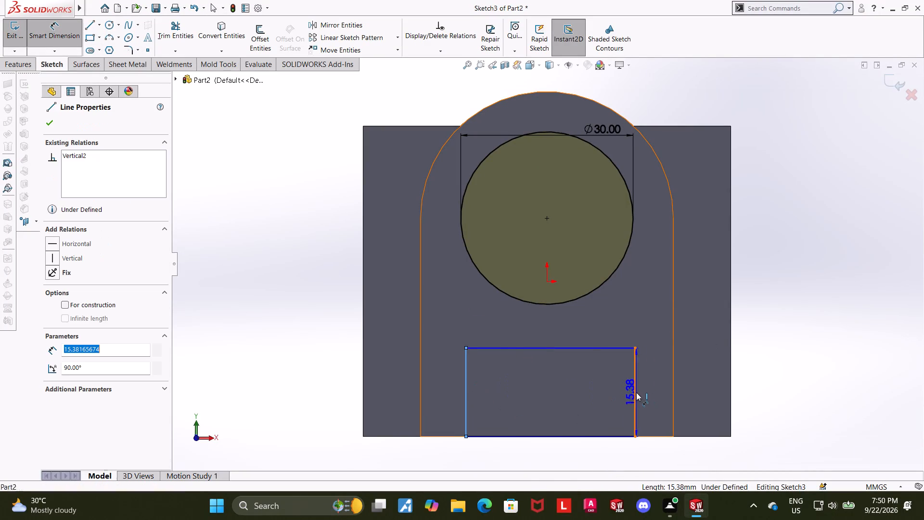
{"action": "left_click", "coordinate": [568, 322]}
{"action": "type", "text": "32"}
{"action": "key", "text": "Return"}
{"action": "key", "text": "Escape"}
{"action": "key", "text": "Escape"}
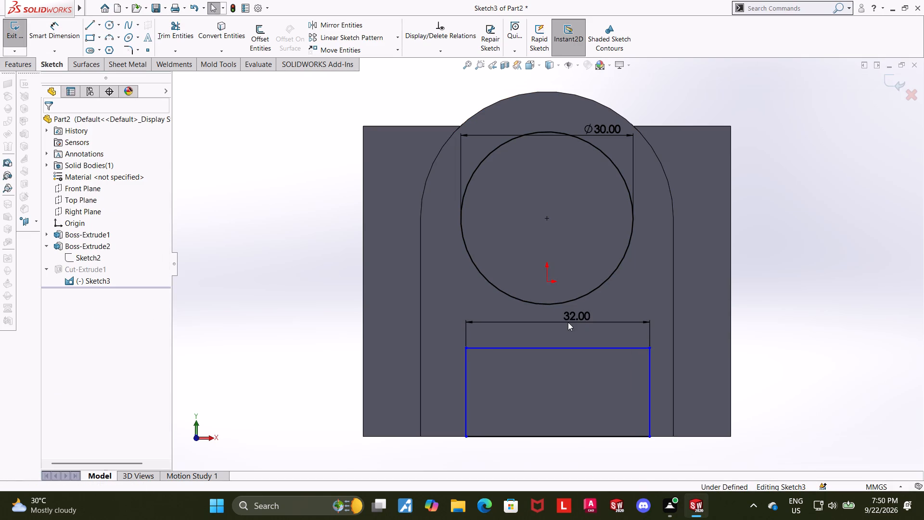
Add a Vertical relation between the midpoint of the rectangle's top line and the circle's center.
{"action": "left_click", "coordinate": [557, 347]}
{"action": "left_click", "coordinate": [548, 219], "text": "ctrl"}
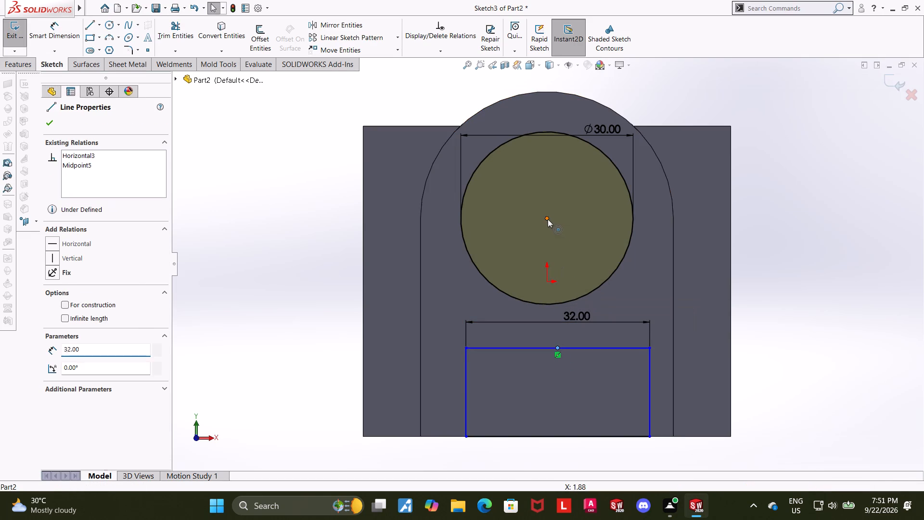
{"action": "left_click", "coordinate": [51, 309]}
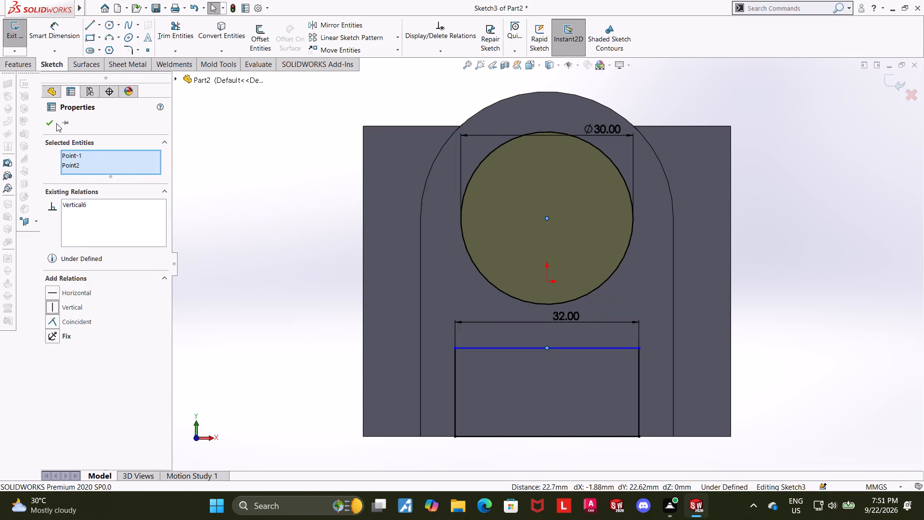
{"action": "left_click", "coordinate": [47, 122]}
Dimension the rectangle's height between its top and bottom lines as 15 mm and close the sketch.
{"action": "left_click", "coordinate": [51, 28]}
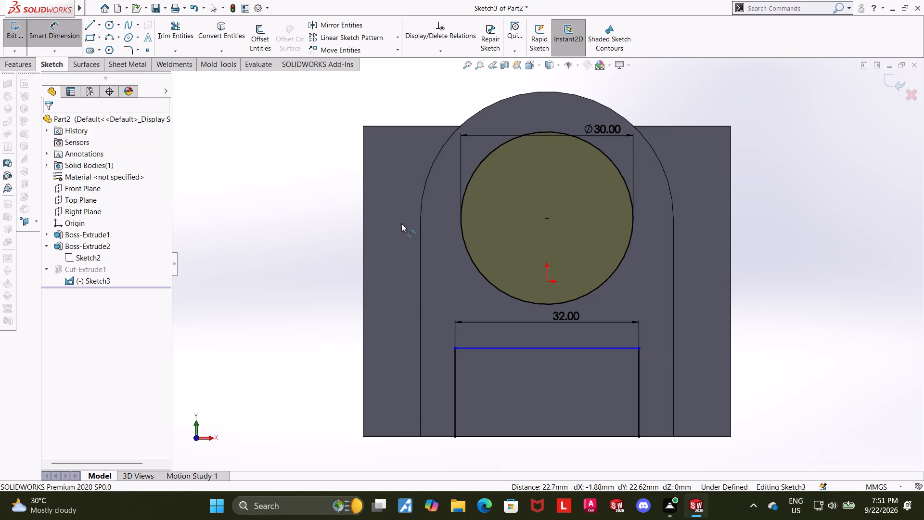
{"action": "left_click", "coordinate": [604, 347]}
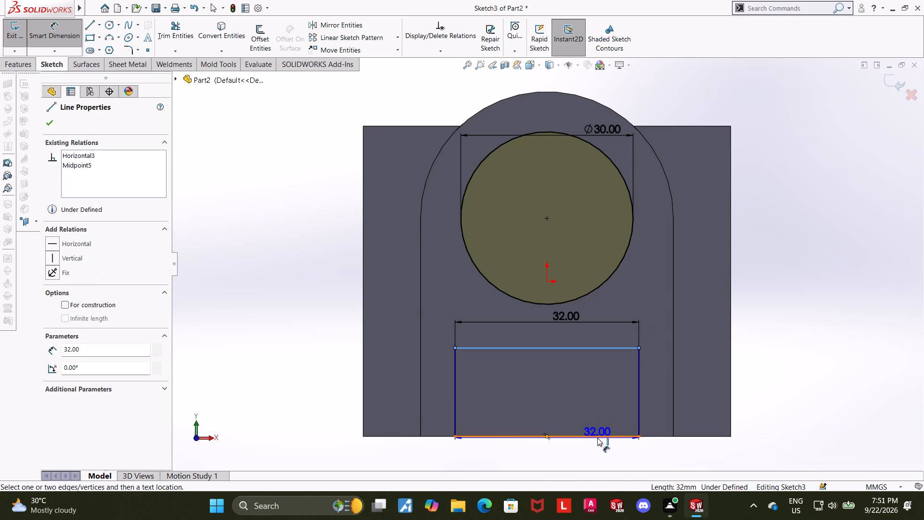
{"action": "left_click", "coordinate": [597, 437]}
{"action": "left_click", "coordinate": [795, 378]}
{"action": "type", "text": "15"}
{"action": "key", "text": "Return"}
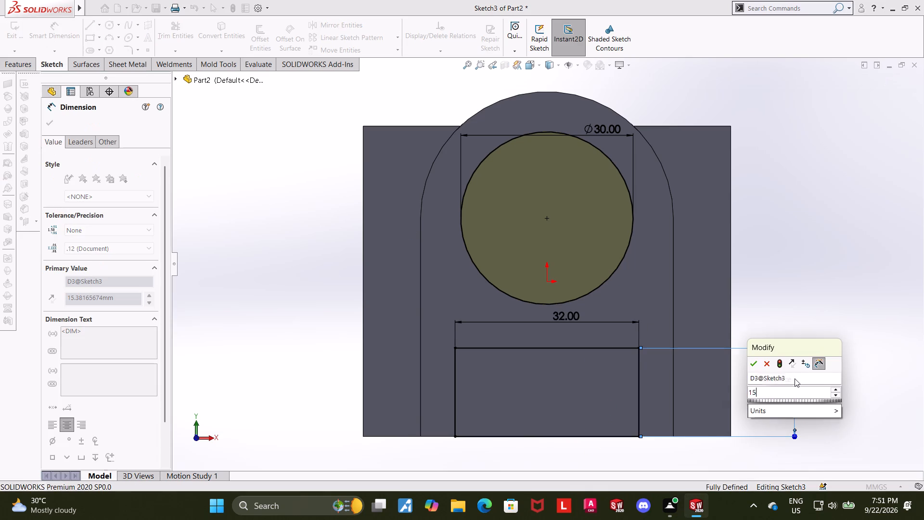
{"action": "key", "text": "Escape"}
{"action": "key", "text": "Escape"}
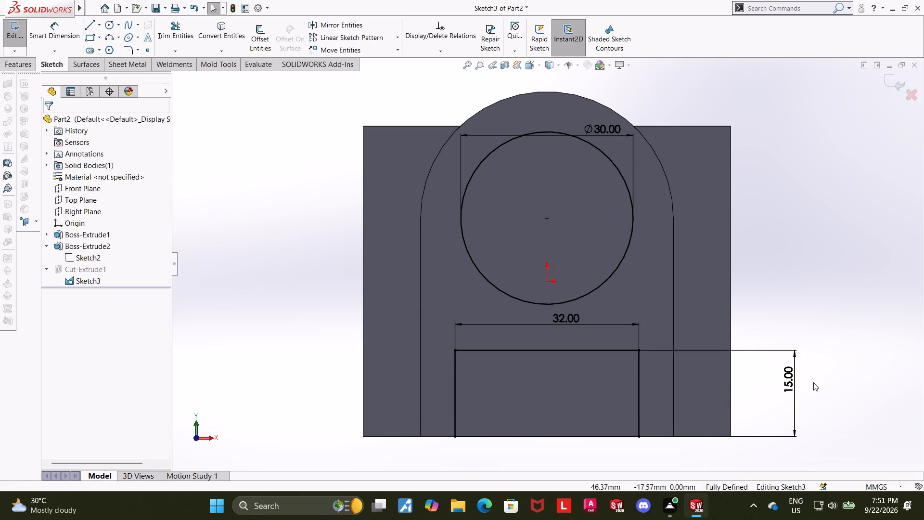
{"action": "left_click", "coordinate": [887, 84]}
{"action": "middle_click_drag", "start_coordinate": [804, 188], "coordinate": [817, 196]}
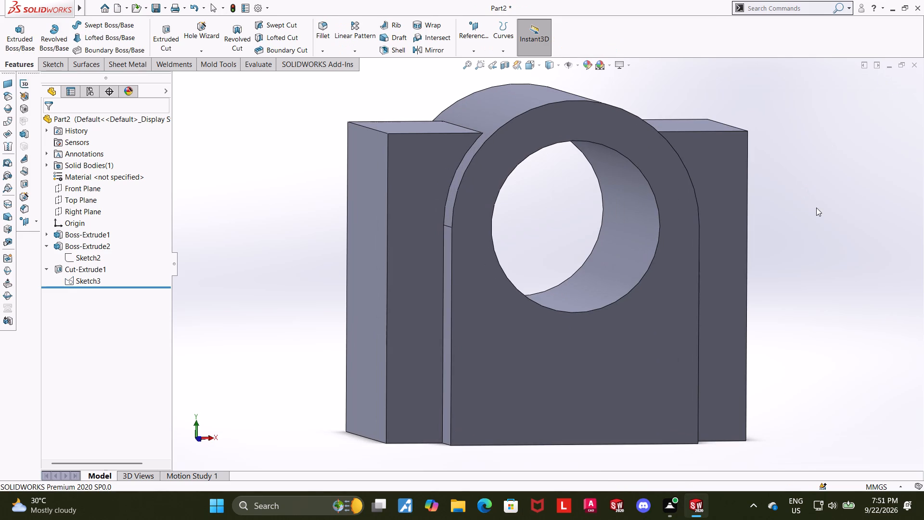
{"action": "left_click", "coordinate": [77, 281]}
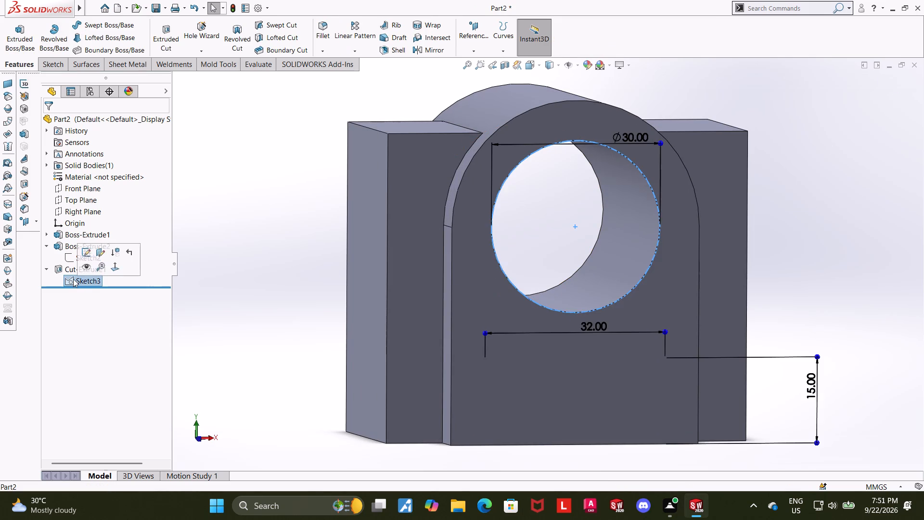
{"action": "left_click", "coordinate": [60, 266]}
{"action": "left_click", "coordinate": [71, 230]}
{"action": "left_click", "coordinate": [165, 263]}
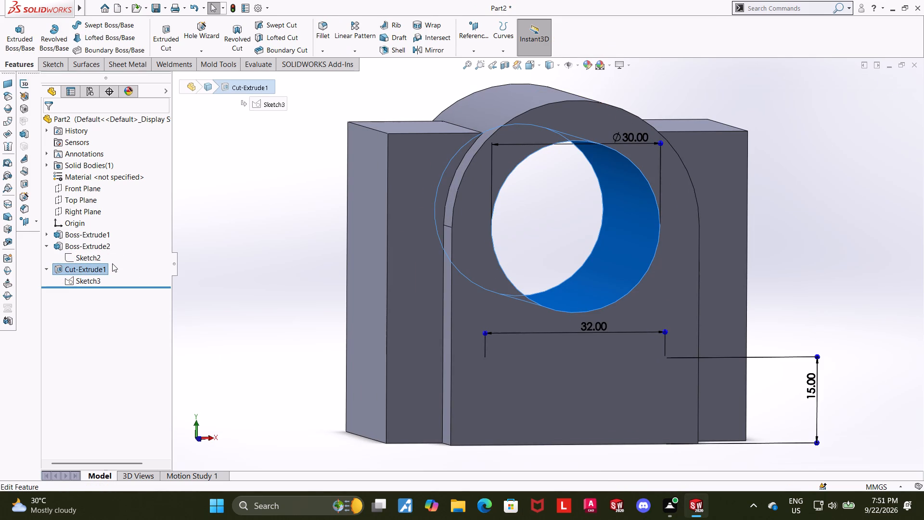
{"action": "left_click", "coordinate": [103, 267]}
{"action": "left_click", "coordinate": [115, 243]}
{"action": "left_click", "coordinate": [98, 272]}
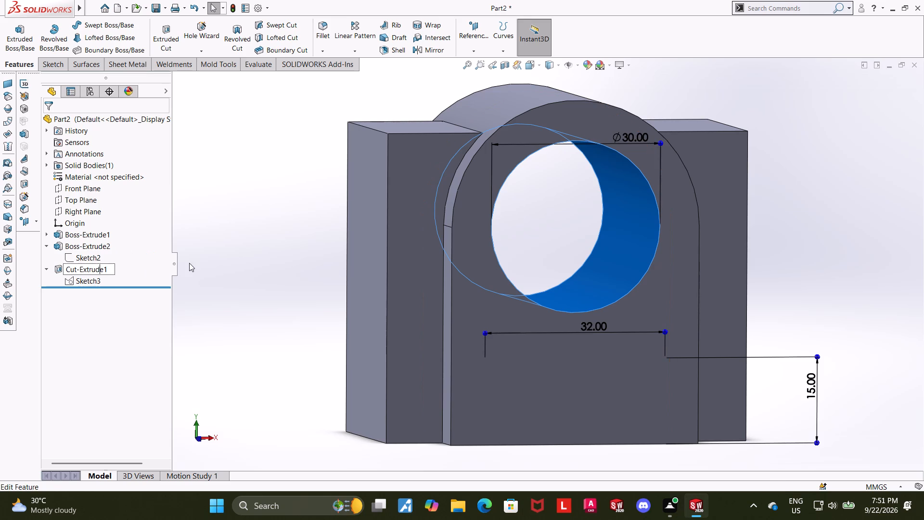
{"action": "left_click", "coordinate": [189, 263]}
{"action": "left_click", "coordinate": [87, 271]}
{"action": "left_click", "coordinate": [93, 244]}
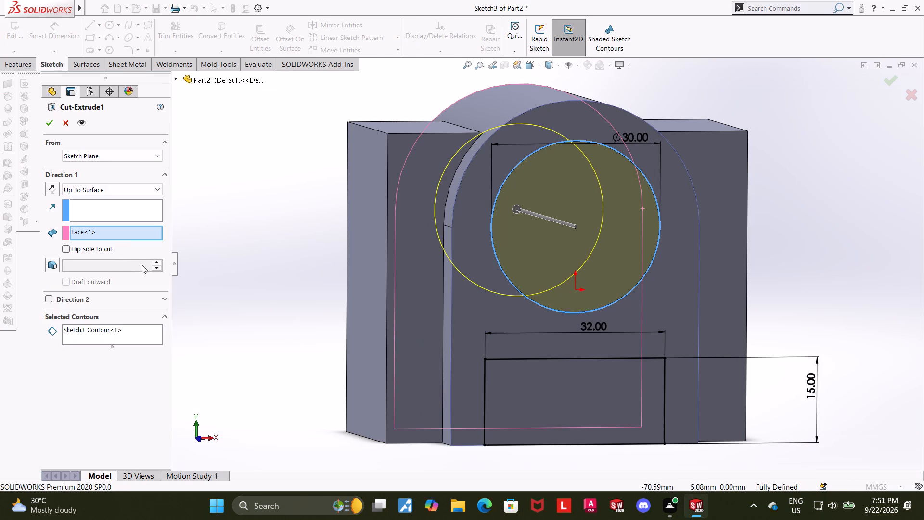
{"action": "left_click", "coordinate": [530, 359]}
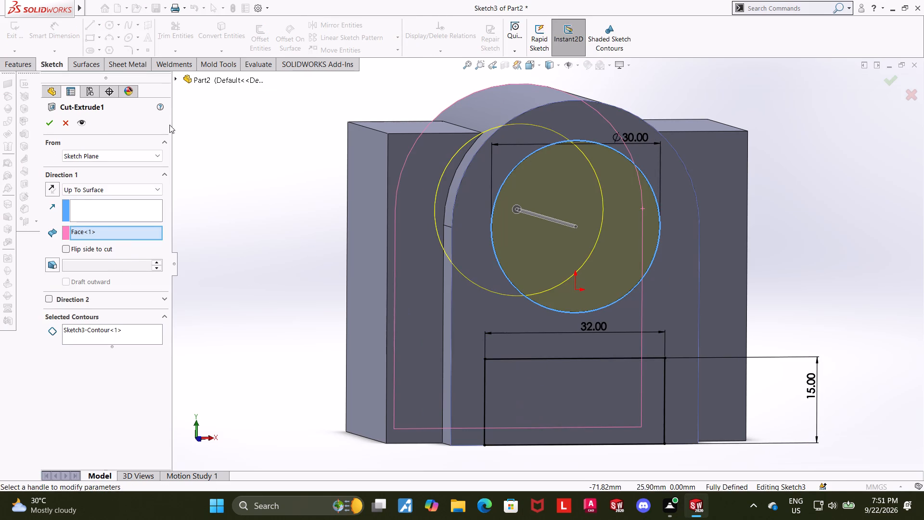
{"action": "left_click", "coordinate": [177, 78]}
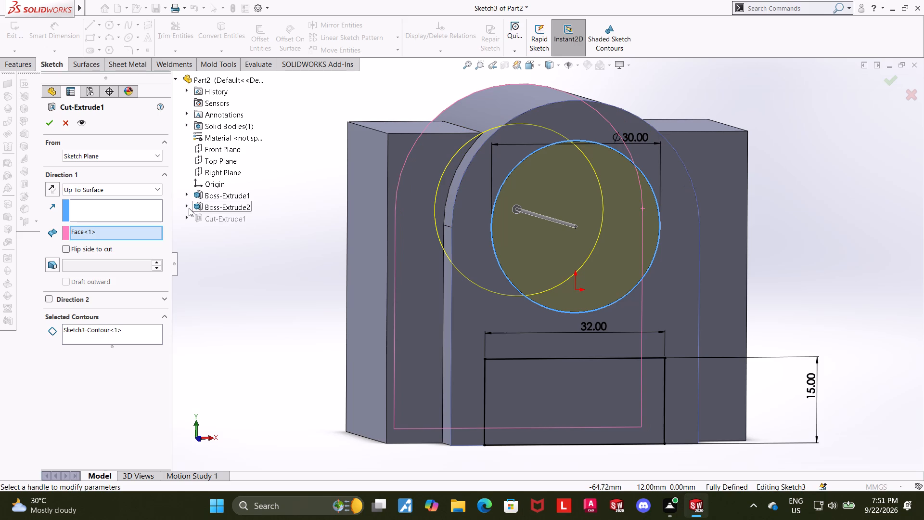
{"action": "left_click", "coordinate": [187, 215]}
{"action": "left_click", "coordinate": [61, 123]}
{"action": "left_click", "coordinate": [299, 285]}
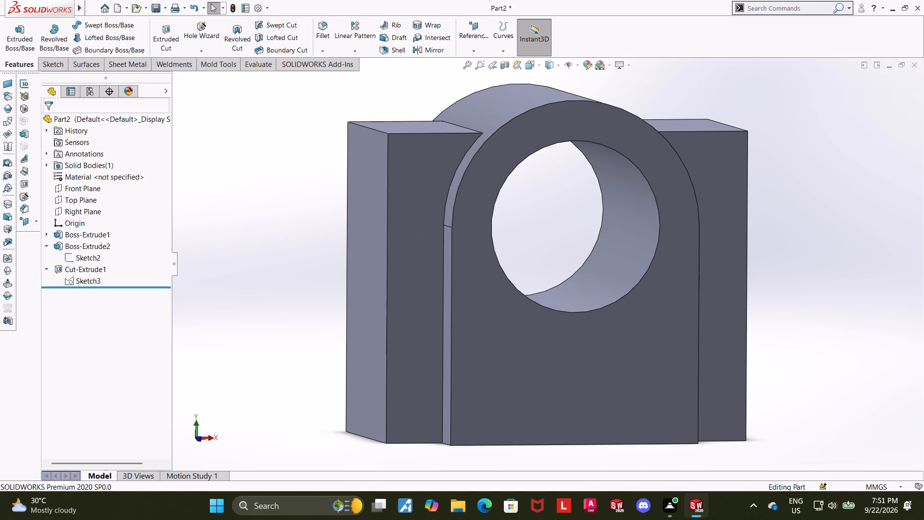
Cut-extrude the shared circle and rectangle sketch from its sketch plane Up To Surface, ending on the boss's opposite arched face.
{"action": "left_click", "coordinate": [171, 37]}
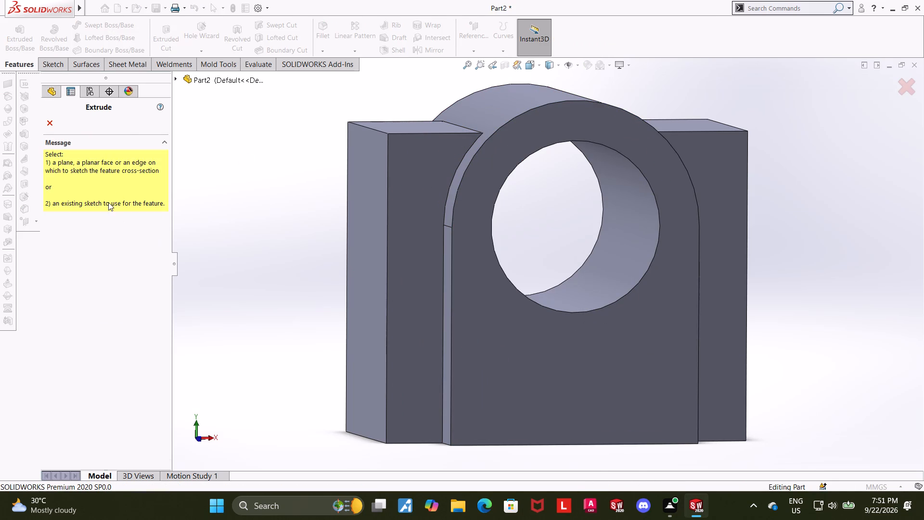
{"action": "left_click", "coordinate": [176, 79]}
{"action": "left_click", "coordinate": [190, 215]}
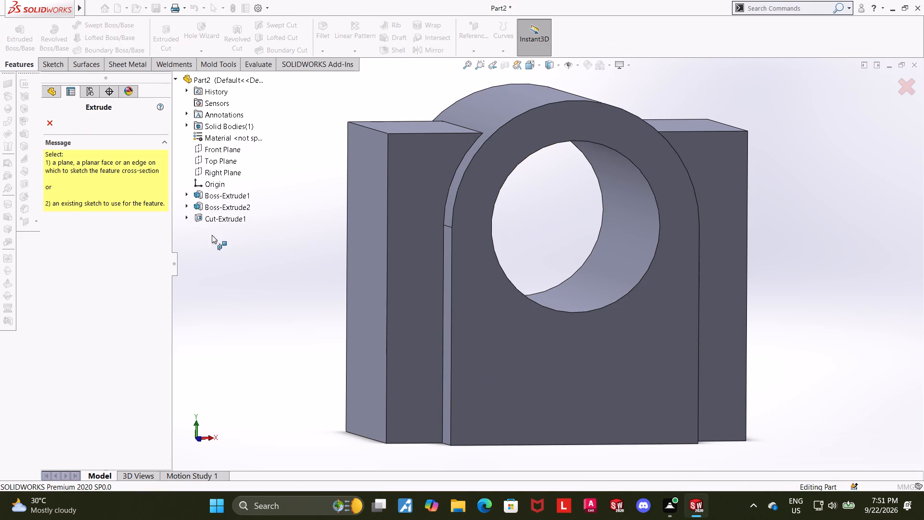
{"action": "left_click", "coordinate": [213, 229]}
{"action": "scroll", "coordinate": [247, 289], "scroll_direction": "up", "scroll_amount": 1}
{"action": "middle_click_drag", "start_coordinate": [247, 289], "coordinate": [254, 291]}
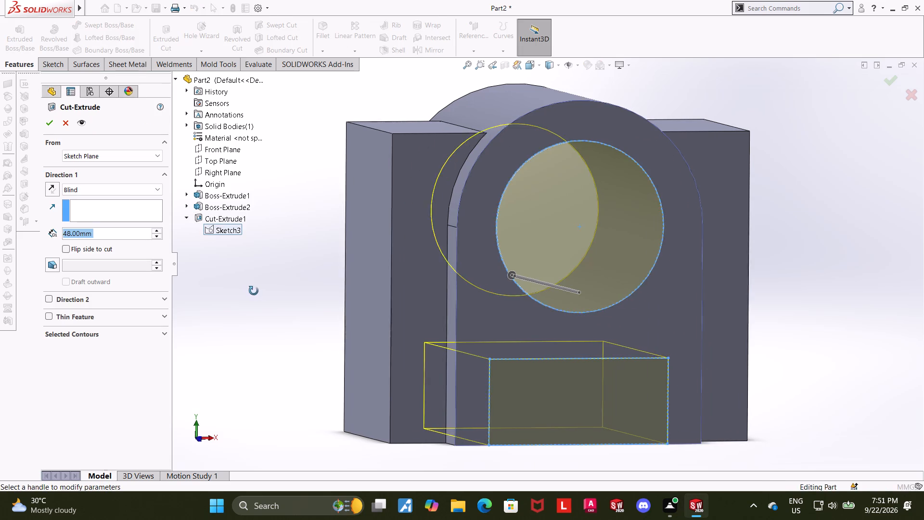
{"action": "middle_click_drag", "start_coordinate": [254, 291], "coordinate": [278, 310]}
{"action": "scroll", "coordinate": [278, 310], "scroll_direction": "down", "scroll_amount": 1}
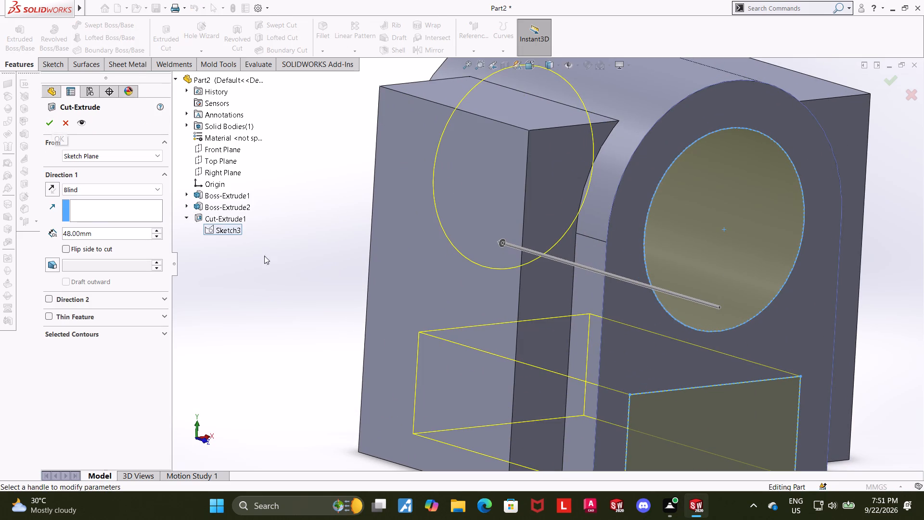
{"action": "middle_click_drag", "start_coordinate": [270, 258], "coordinate": [341, 306]}
{"action": "left_click", "coordinate": [126, 187]}
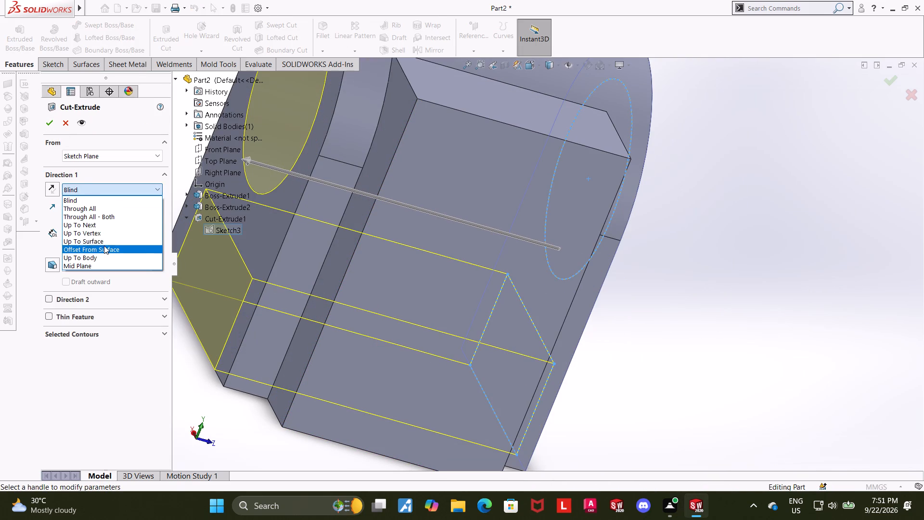
{"action": "left_click", "coordinate": [103, 238]}
{"action": "scroll", "coordinate": [165, 233], "scroll_direction": "up", "scroll_amount": 3}
{"action": "left_click", "coordinate": [253, 233]}
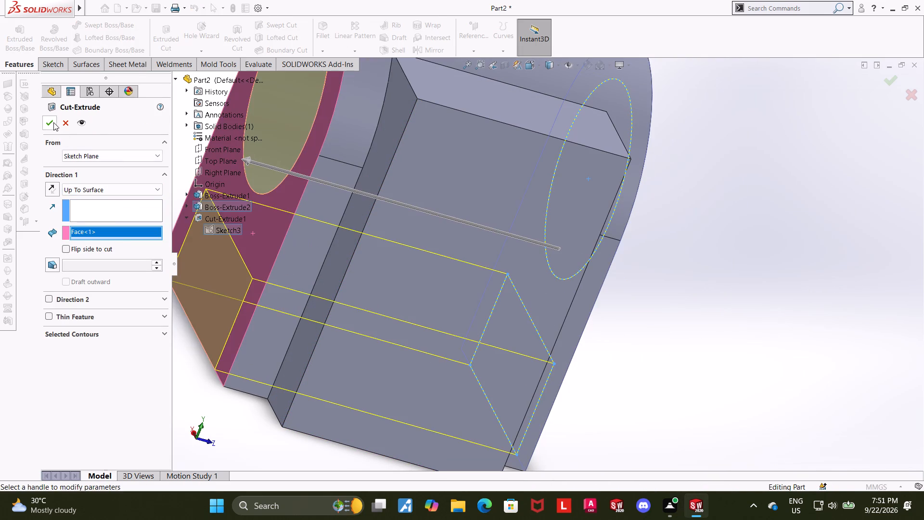
{"action": "left_click", "coordinate": [53, 122]}
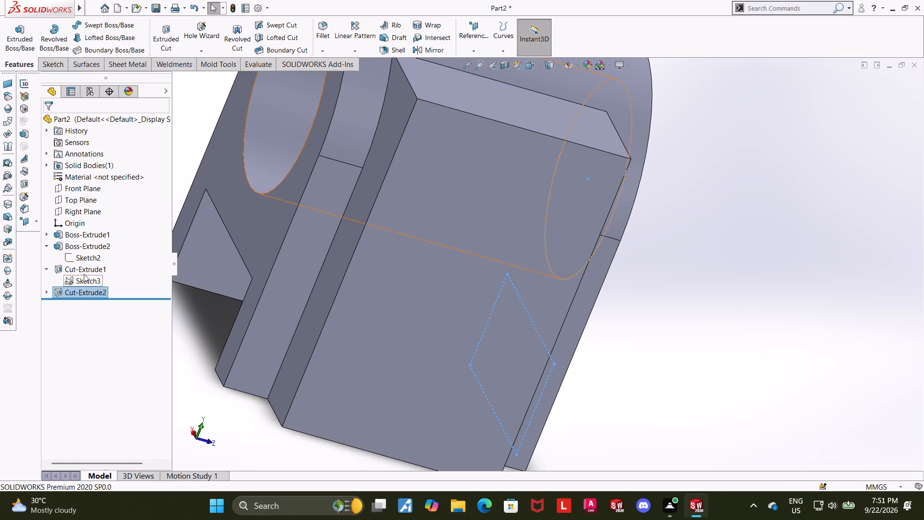
Delete the original circle-only cut feature, Cut-Extrude1, keeping the new combined cut.
{"action": "scroll", "coordinate": [244, 307], "scroll_direction": "up", "scroll_amount": 3}
{"action": "right_click", "coordinate": [81, 269]}
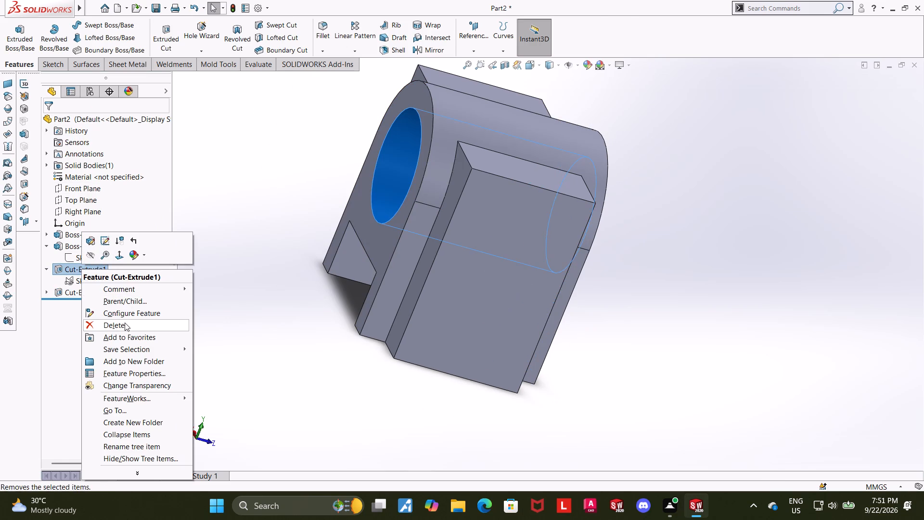
{"action": "left_click", "coordinate": [125, 323]}
{"action": "left_click", "coordinate": [533, 187]}
{"action": "left_click", "coordinate": [748, 244]}
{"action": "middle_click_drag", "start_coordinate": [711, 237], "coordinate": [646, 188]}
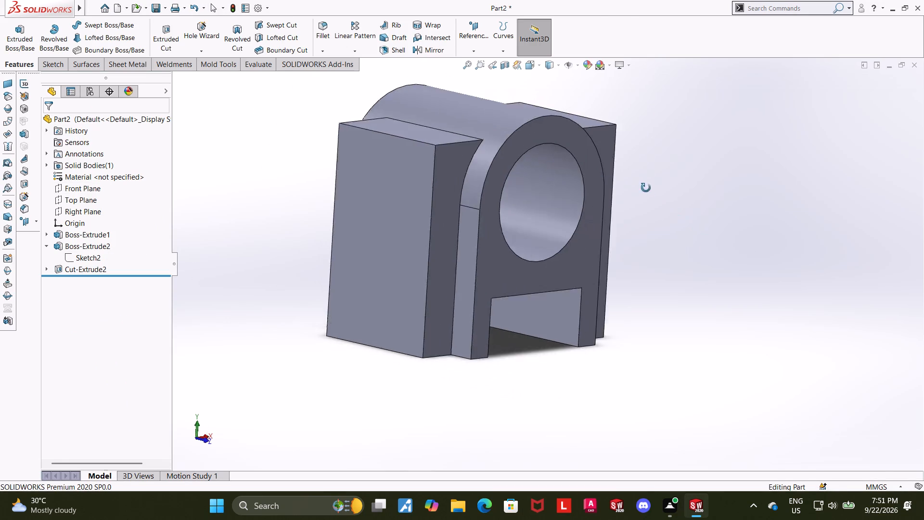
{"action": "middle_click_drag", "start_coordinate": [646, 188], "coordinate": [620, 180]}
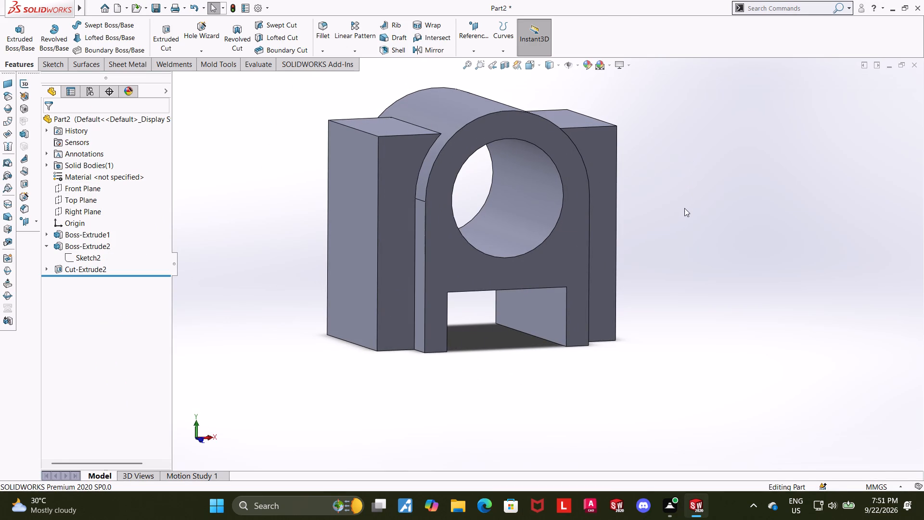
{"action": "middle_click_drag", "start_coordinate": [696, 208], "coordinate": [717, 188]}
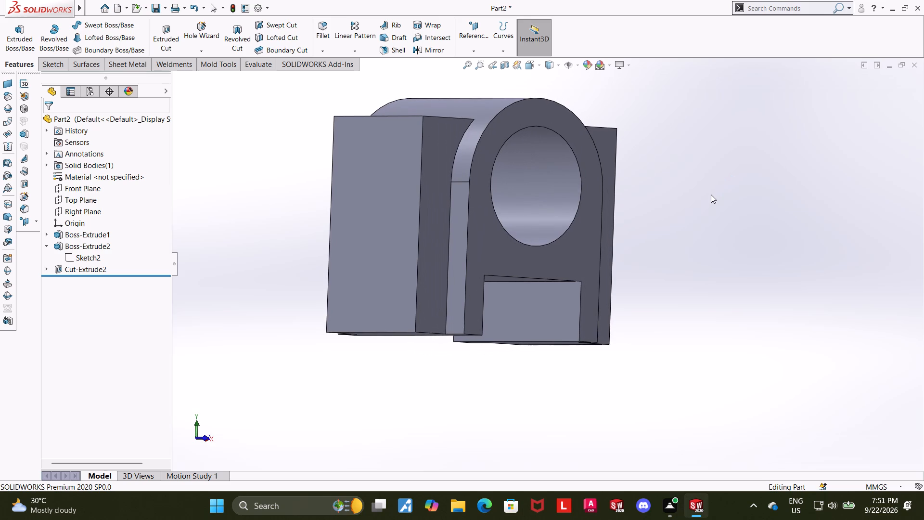
Start a sketch on the block's 34 × 54 mm end face and draw a circle centered about 11.5 mm above the origin.
{"action": "middle_click_drag", "start_coordinate": [699, 205], "coordinate": [660, 229]}
{"action": "middle_click_drag", "start_coordinate": [659, 224], "coordinate": [735, 197]}
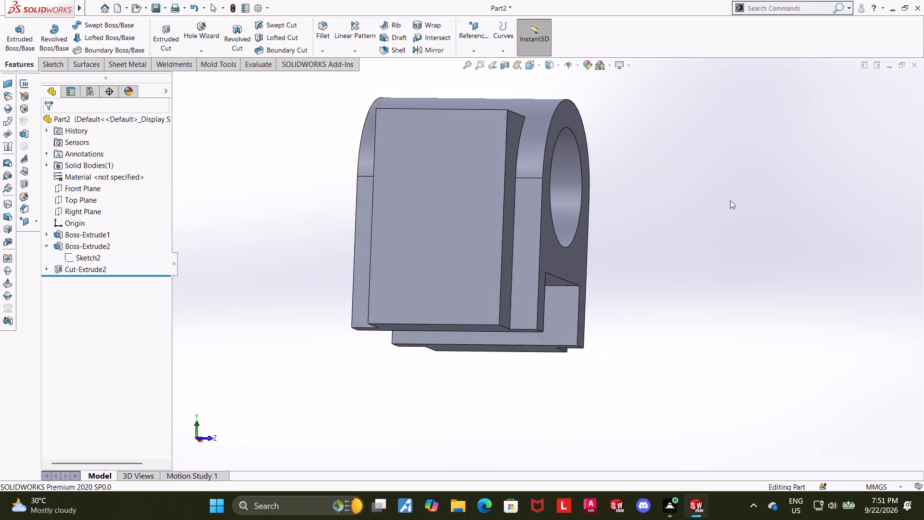
{"action": "middle_click_drag", "start_coordinate": [727, 203], "coordinate": [693, 254]}
{"action": "middle_click_drag", "start_coordinate": [719, 236], "coordinate": [758, 220]}
{"action": "left_click", "coordinate": [486, 208]}
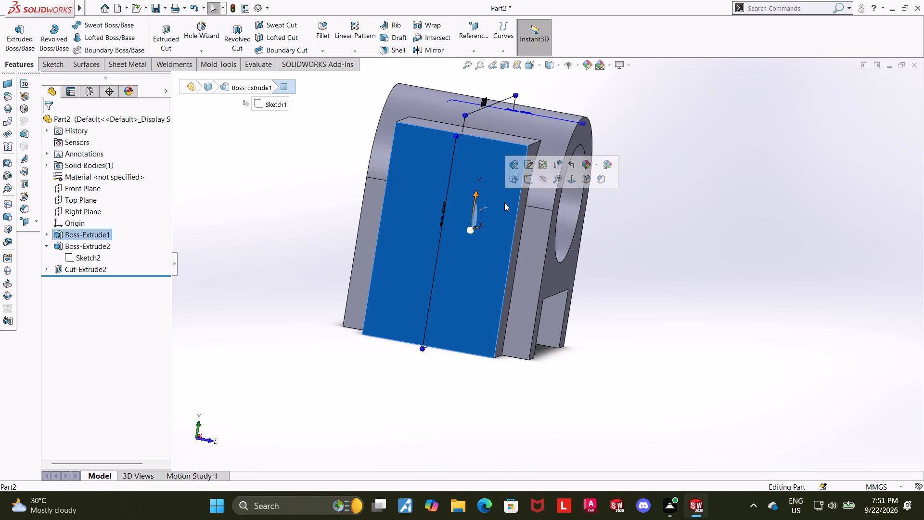
{"action": "left_click", "coordinate": [529, 183]}
{"action": "left_click", "coordinate": [99, 276]}
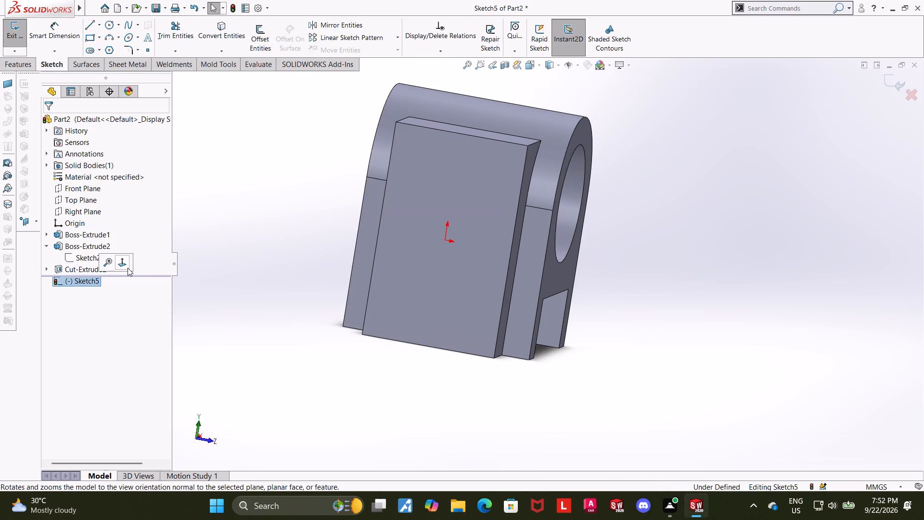
{"action": "left_click", "coordinate": [127, 265]}
{"action": "left_click", "coordinate": [112, 24]}
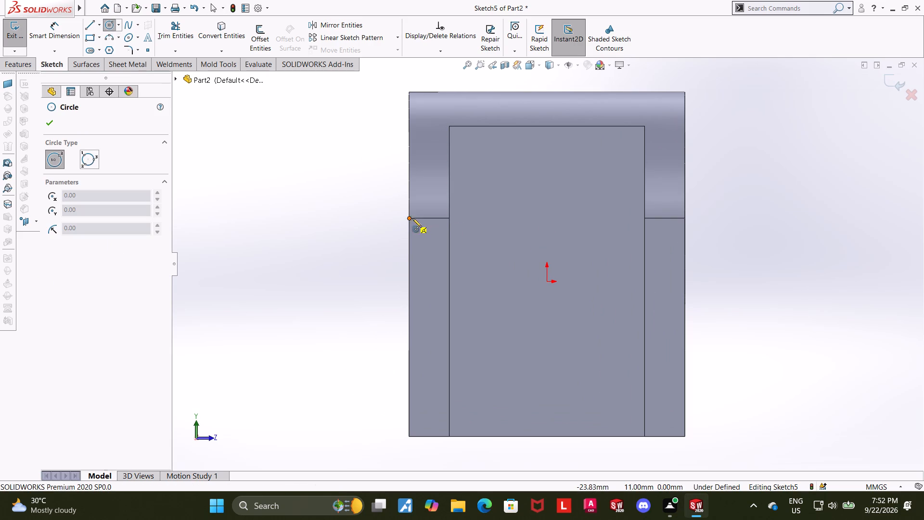
{"action": "left_click", "coordinate": [548, 215]}
{"action": "left_click", "coordinate": [577, 172]}
{"action": "key", "text": "Escape"}
{"action": "key", "text": "Escape"}
Dimension the circle's diameter as 20 mm.
{"action": "left_click", "coordinate": [62, 31]}
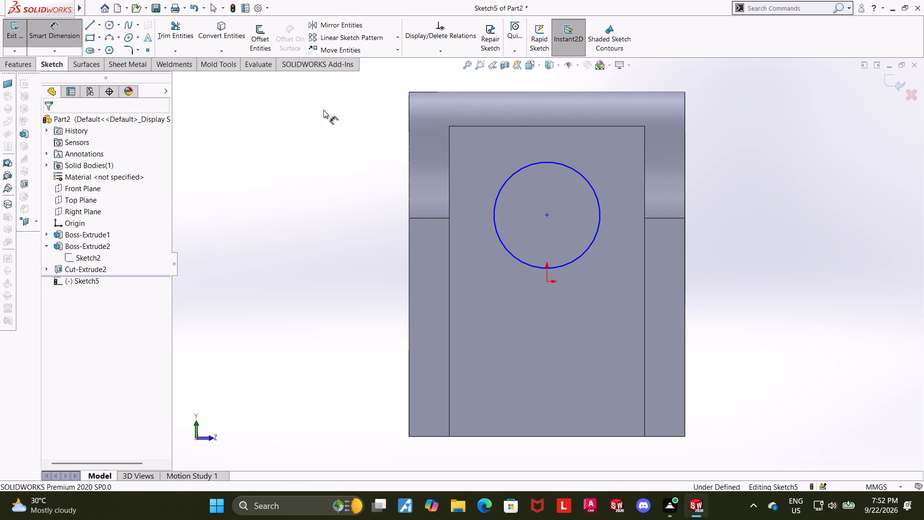
{"action": "left_click", "coordinate": [497, 210]}
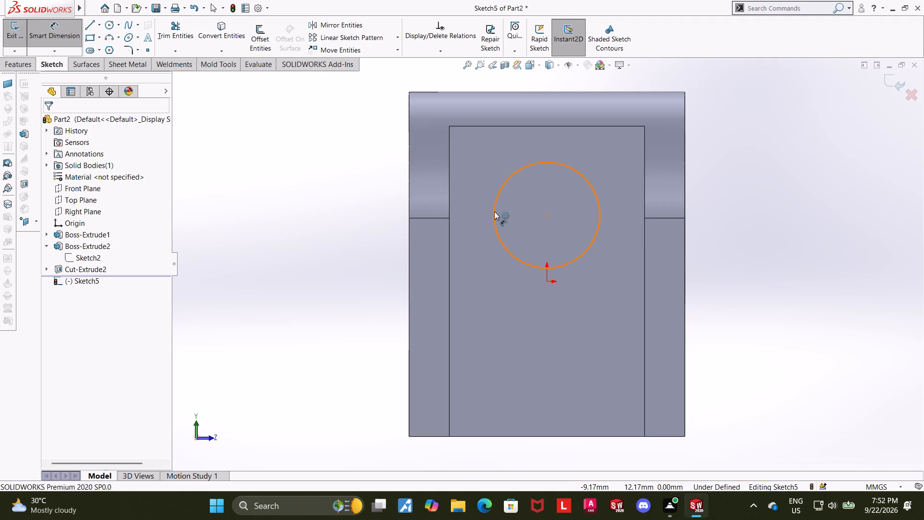
{"action": "left_click", "coordinate": [494, 211]}
{"action": "left_click", "coordinate": [483, 212]}
{"action": "type", "text": "20"}
{"action": "key", "text": "Return"}
{"action": "key", "text": "Escape"}
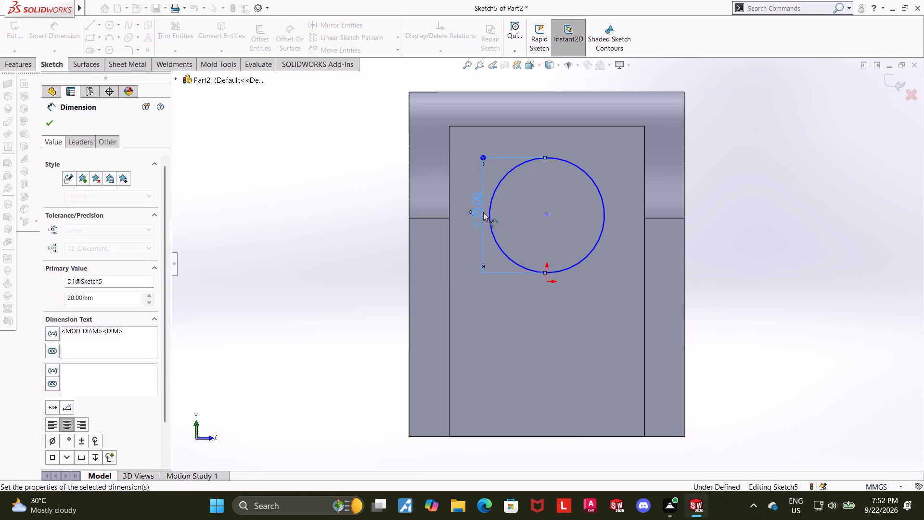
{"action": "key", "text": "Escape"}
Dimension the height of the circle's center above the end face's bottom edge as 38 mm.
{"action": "left_click", "coordinate": [52, 25]}
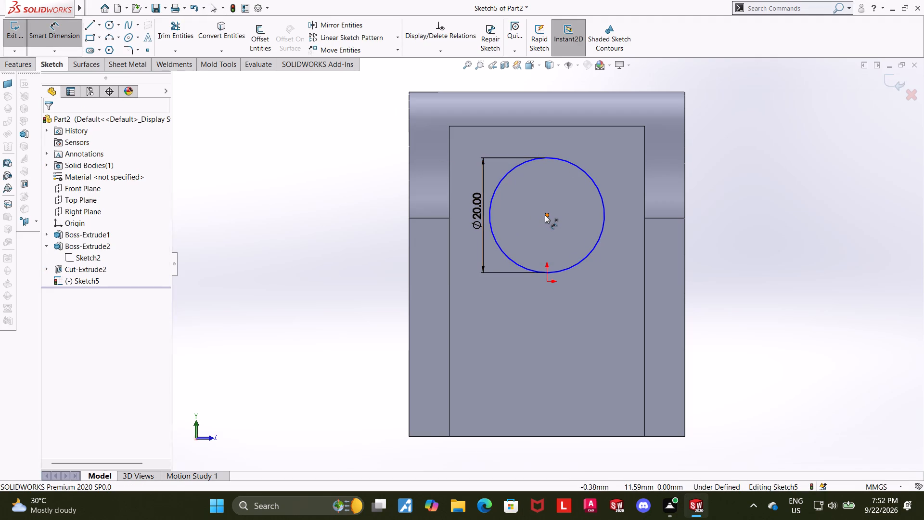
{"action": "left_click", "coordinate": [545, 214]}
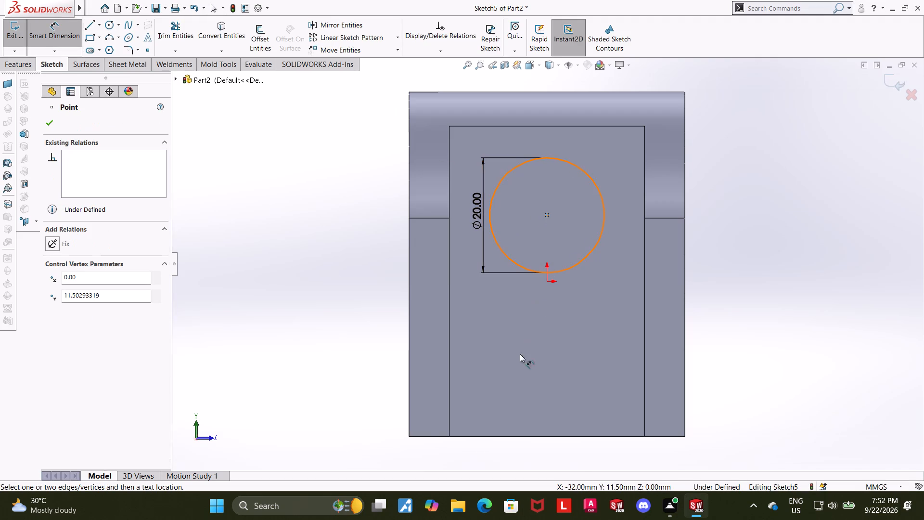
{"action": "left_click", "coordinate": [494, 435]}
{"action": "left_click", "coordinate": [496, 436]}
{"action": "left_click", "coordinate": [299, 383]}
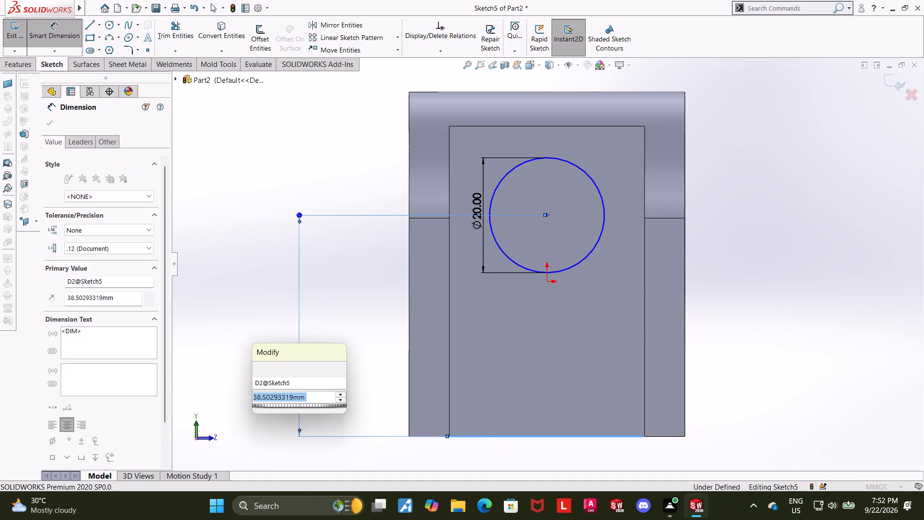
{"action": "key", "text": "3"}
{"action": "key", "text": "8"}
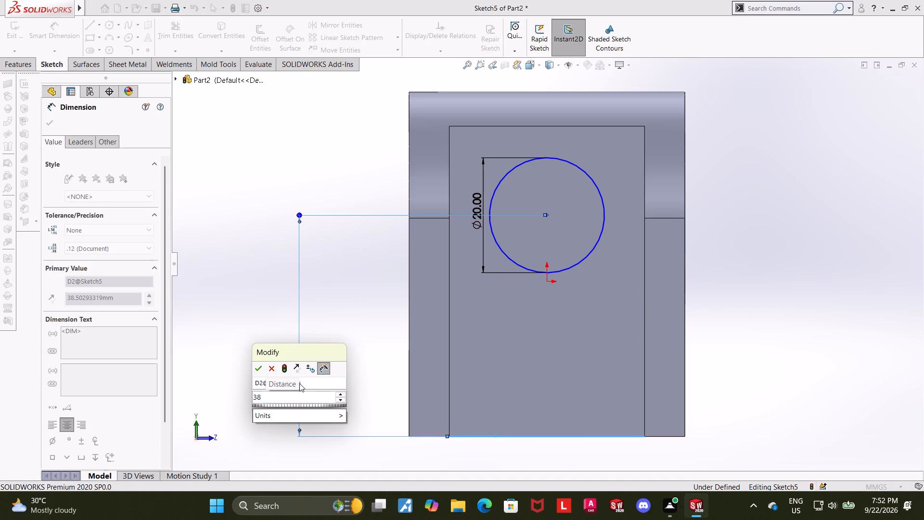
{"action": "key", "text": "Return"}
{"action": "key", "text": "Escape"}
{"action": "key", "text": "Escape"}
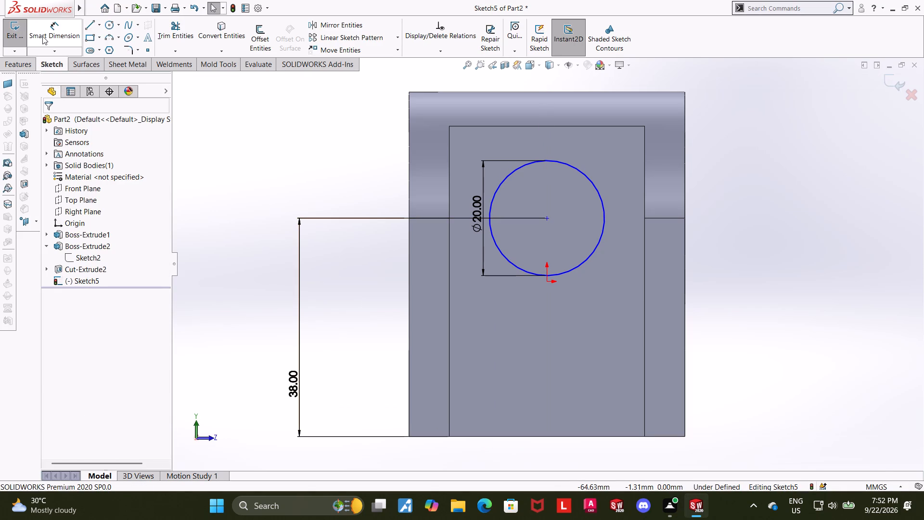
Add a Vertical relation between the circle's center and the midpoint of the end face's top edge.
{"action": "left_click", "coordinate": [547, 220]}
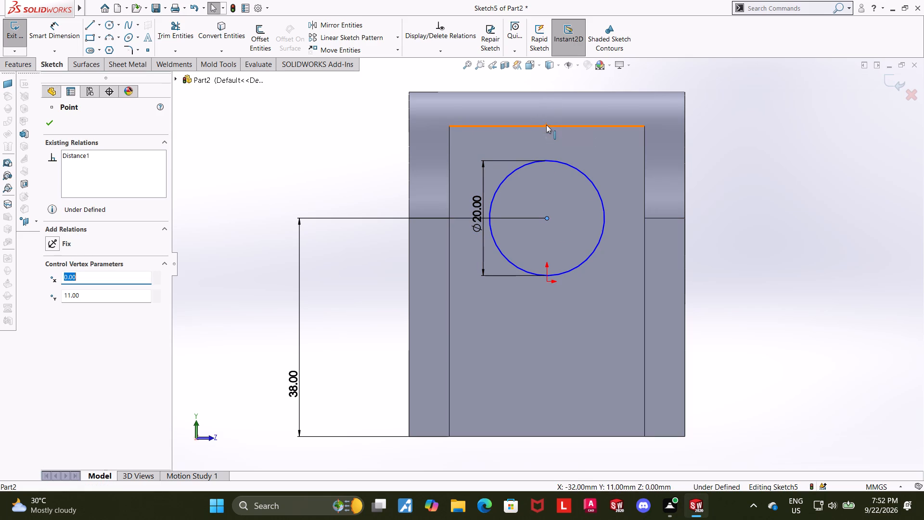
{"action": "left_click", "coordinate": [547, 127], "text": "ctrl"}
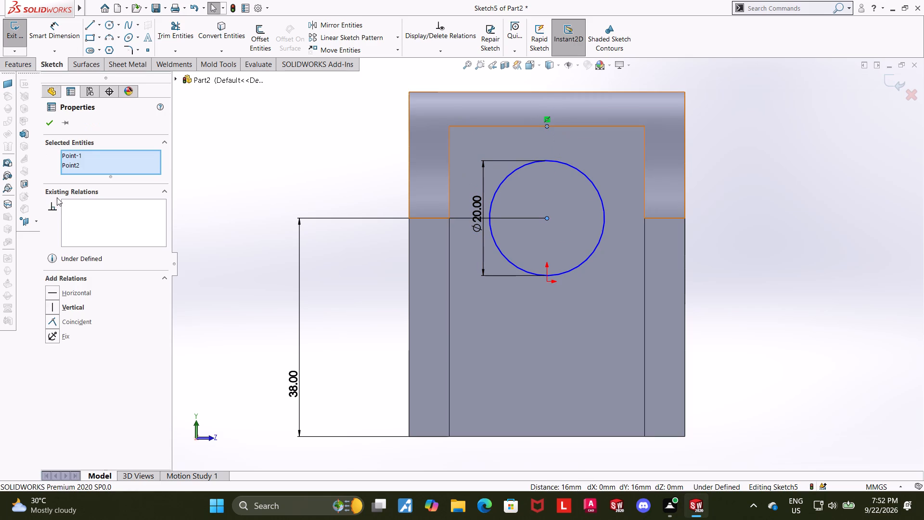
{"action": "left_click", "coordinate": [55, 306]}
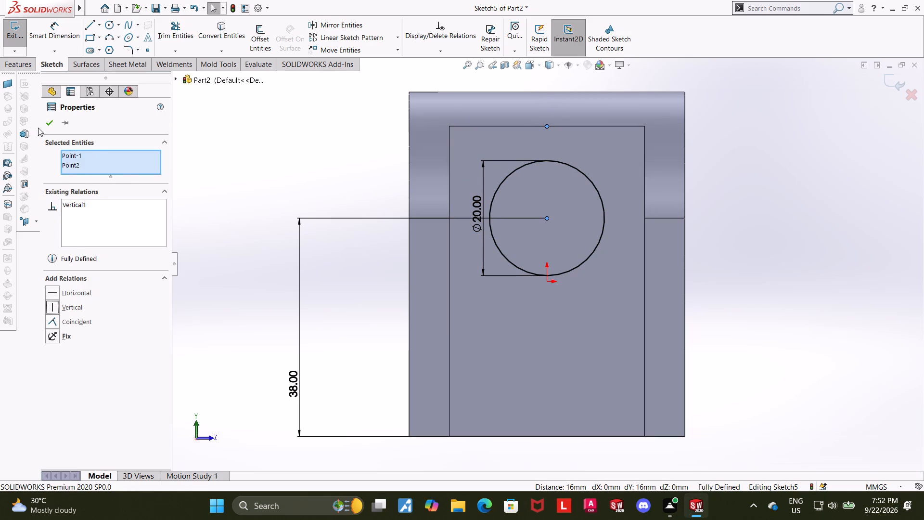
{"action": "left_click", "coordinate": [45, 124]}
{"action": "left_click", "coordinate": [872, 260]}
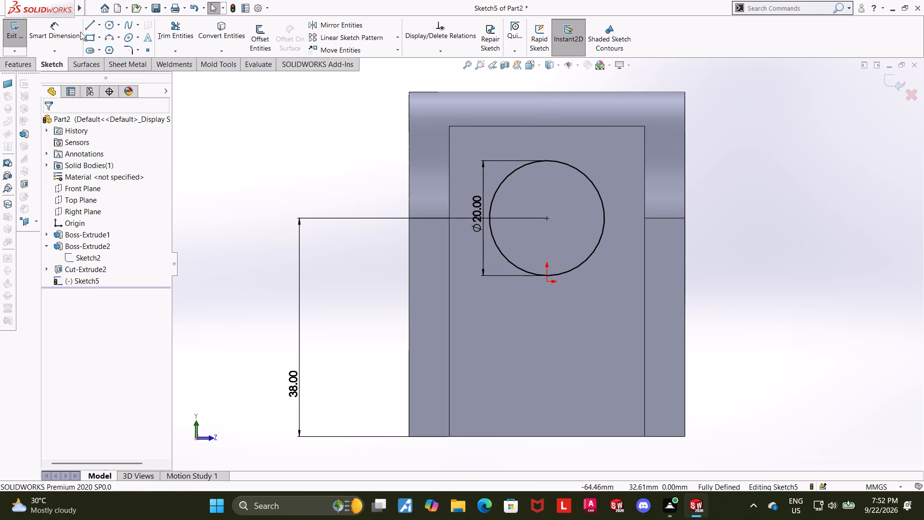
Sketch a corner rectangle about 22.8 × 11.4 mm below the circle, starting on the end face's bottom edge.
{"action": "left_click", "coordinate": [92, 38]}
{"action": "left_click", "coordinate": [482, 437]}
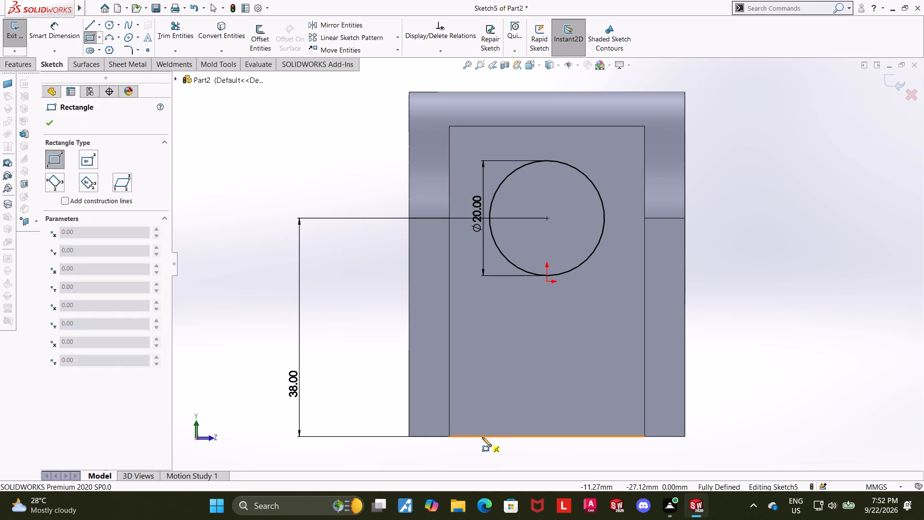
{"action": "left_click", "coordinate": [613, 371]}
{"action": "key", "text": "Escape"}
{"action": "key", "text": "Escape"}
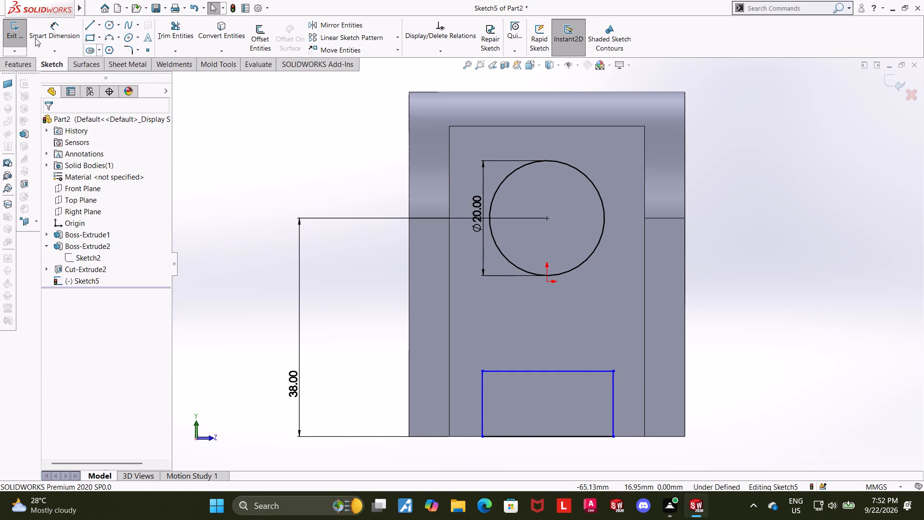
Dimension the rectangle's width along its top line as 20 mm.
{"action": "left_click", "coordinate": [39, 37]}
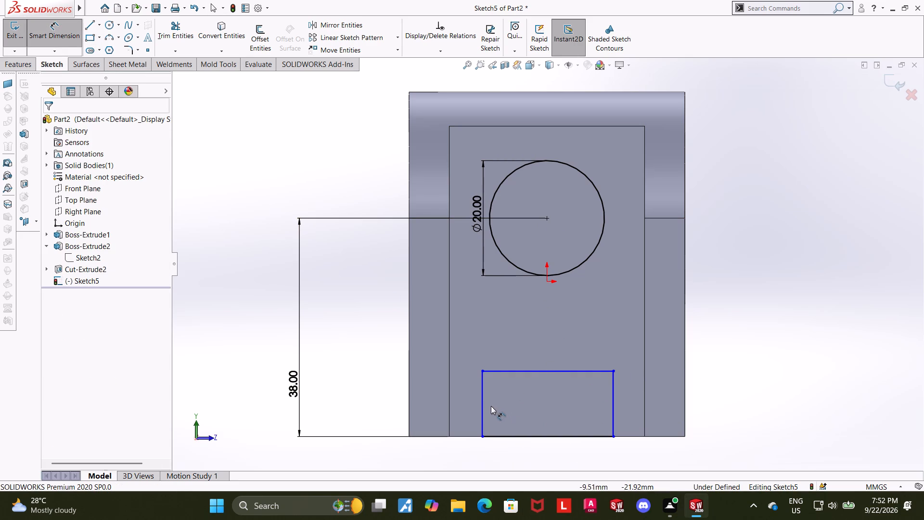
{"action": "left_click", "coordinate": [536, 369]}
{"action": "left_click", "coordinate": [537, 353]}
{"action": "key", "text": "2"}
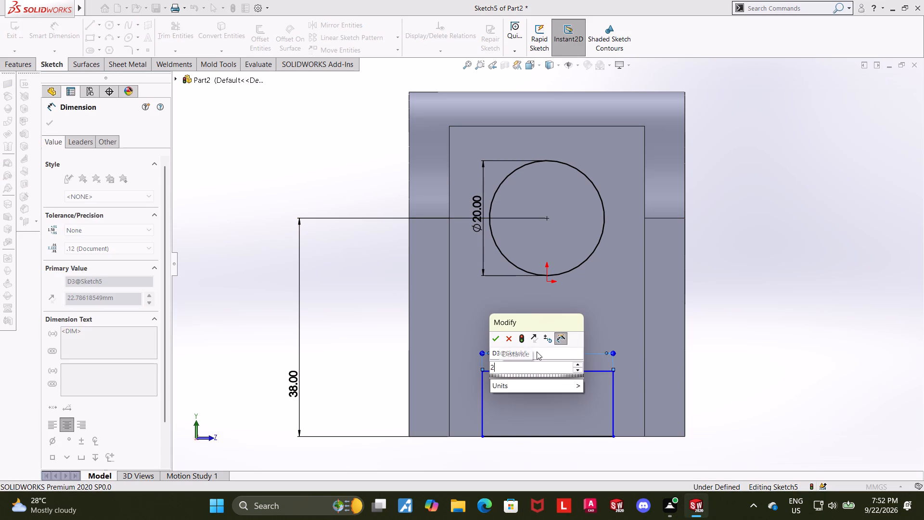
{"action": "key", "text": "0"}
{"action": "key", "text": "Return"}
{"action": "key", "text": "Escape"}
{"action": "key", "text": "Escape"}
{"action": "key", "text": "Escape"}
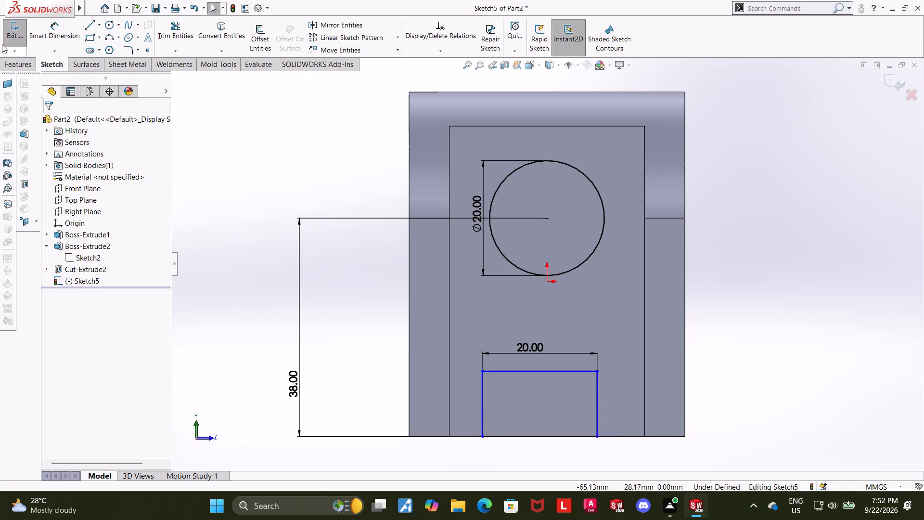
Dimension the rectangle's height between its top and bottom lines as 6 mm.
{"action": "left_click", "coordinate": [48, 35]}
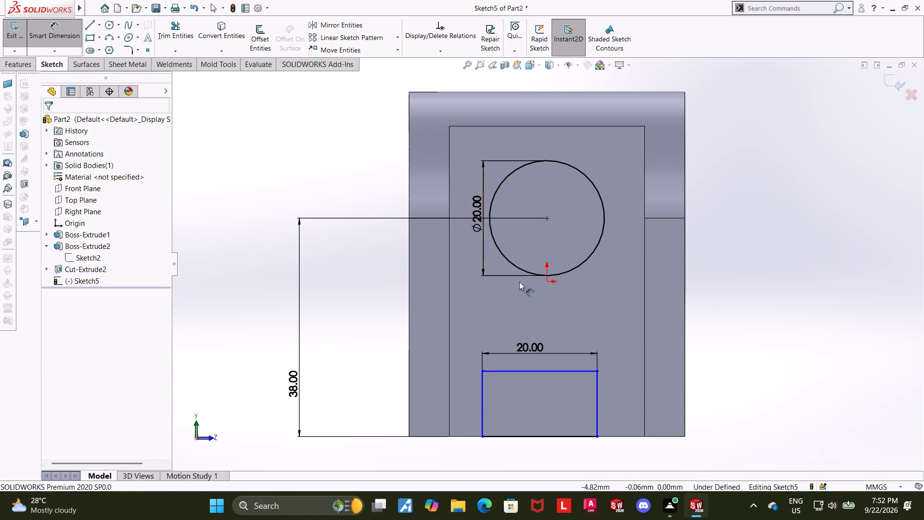
{"action": "left_click", "coordinate": [544, 373]}
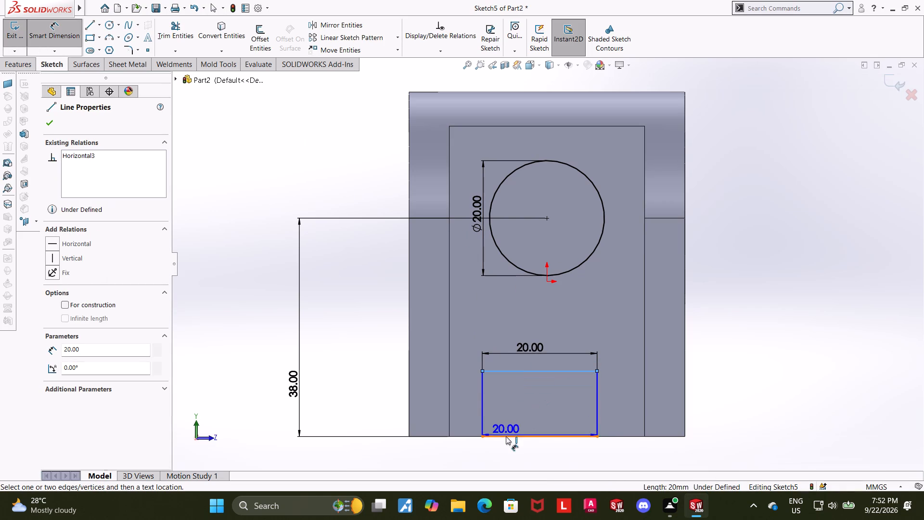
{"action": "left_click", "coordinate": [509, 437]}
{"action": "left_click", "coordinate": [349, 406]}
{"action": "key", "text": "6"}
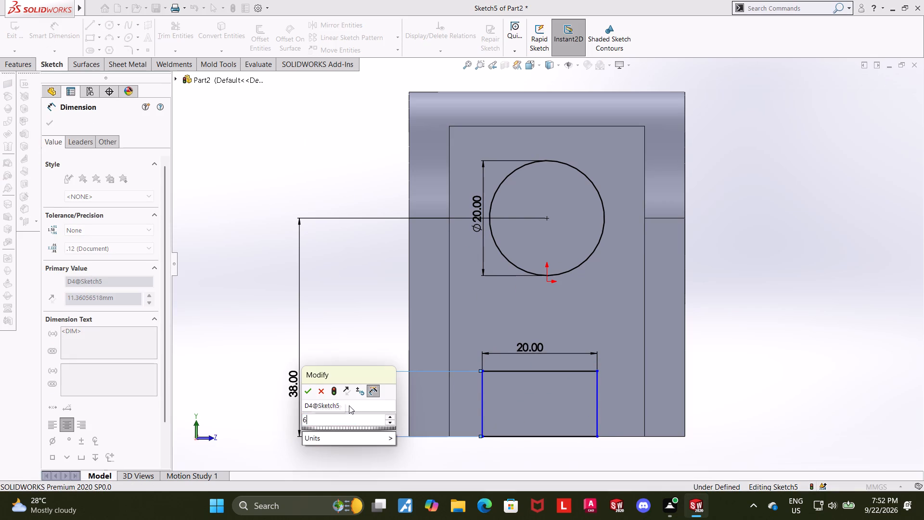
{"action": "key", "text": "Return"}
{"action": "key", "text": "Escape"}
{"action": "key", "text": "Escape"}
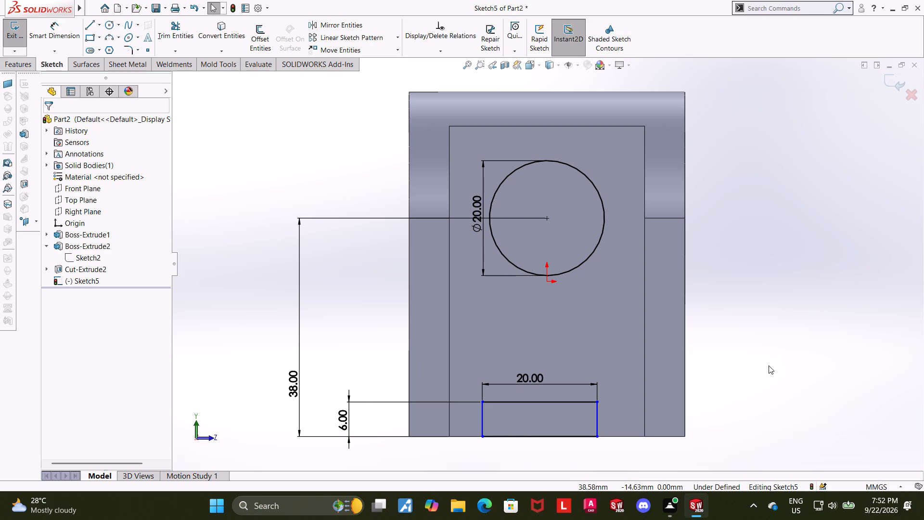
Add a Collinear relation between the rectangle's bottom line and the end face's bottom edge.
{"action": "scroll", "coordinate": [589, 424], "scroll_direction": "down", "scroll_amount": 1}
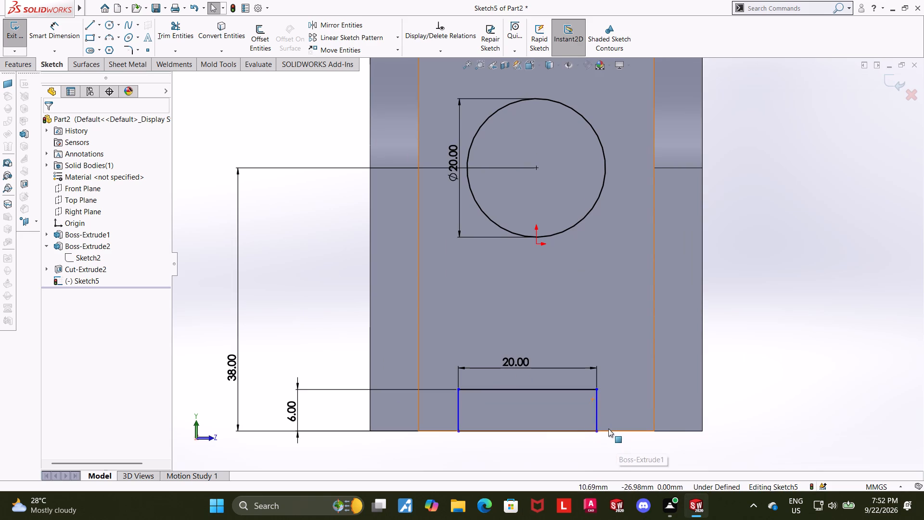
{"action": "left_click", "coordinate": [590, 431]}
{"action": "left_click", "coordinate": [616, 431], "text": "ctrl"}
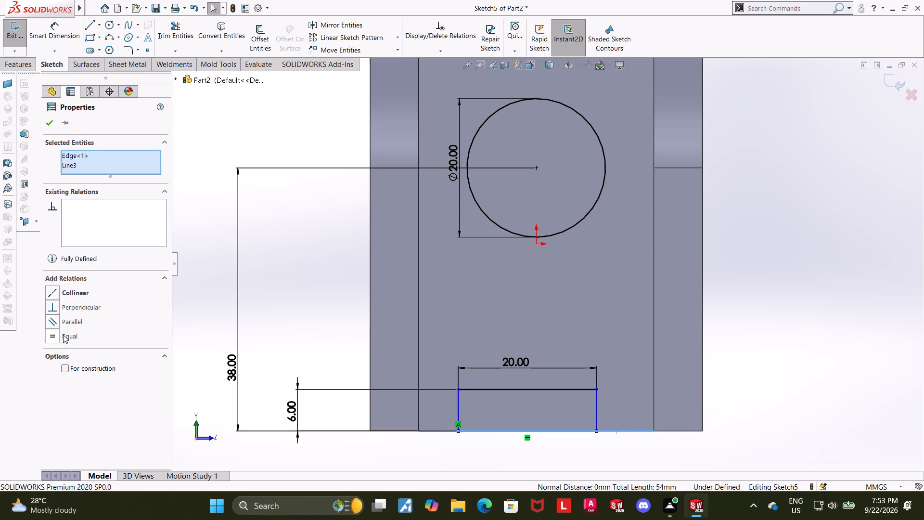
{"action": "left_click", "coordinate": [52, 297]}
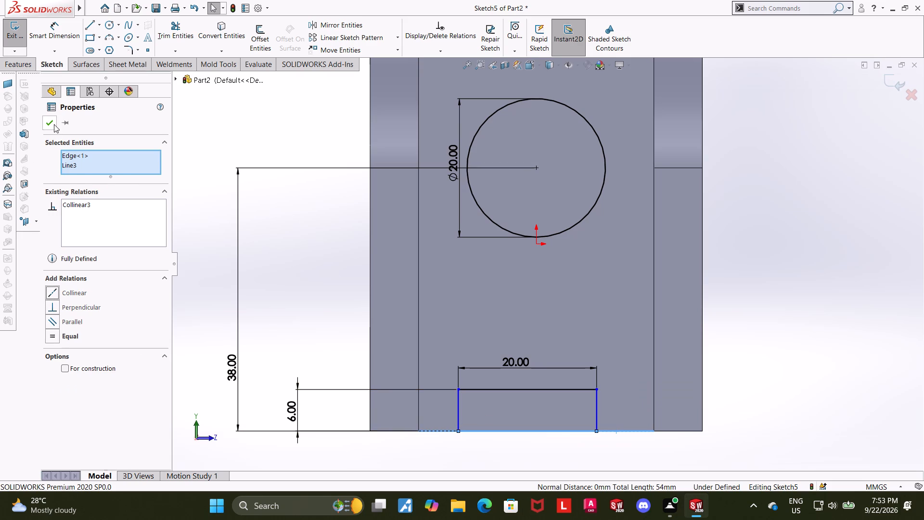
{"action": "left_click", "coordinate": [54, 124]}
{"action": "left_click", "coordinate": [834, 279]}
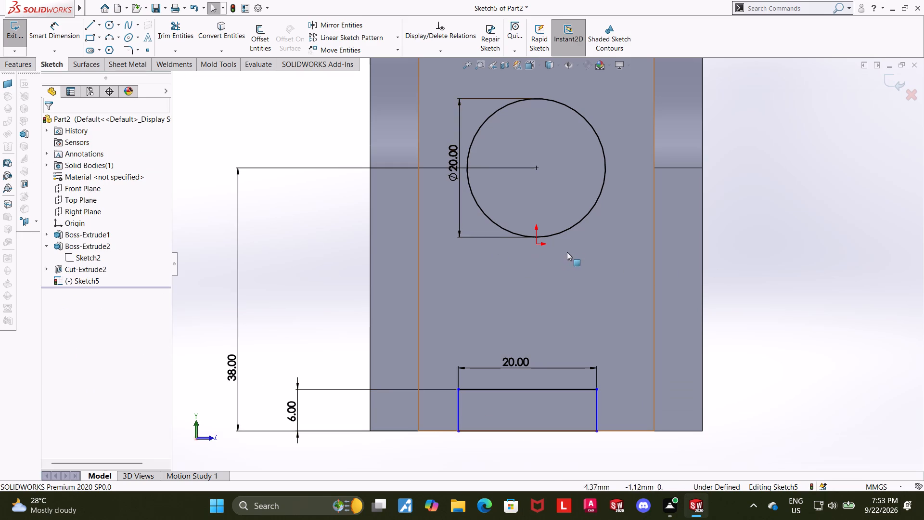
Add a Vertical relation between the midpoint of the rectangle's top line and the origin.
{"action": "left_click", "coordinate": [535, 242]}
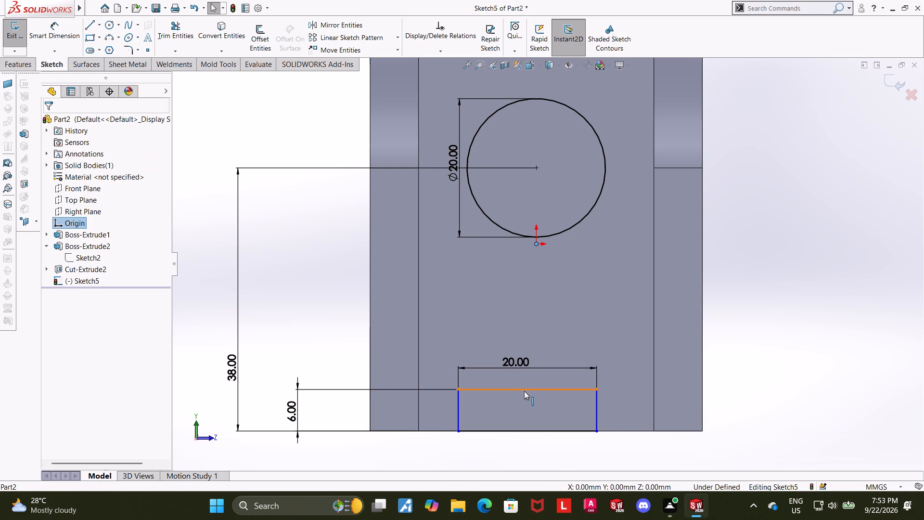
{"action": "left_click", "coordinate": [527, 390], "text": "ctrl"}
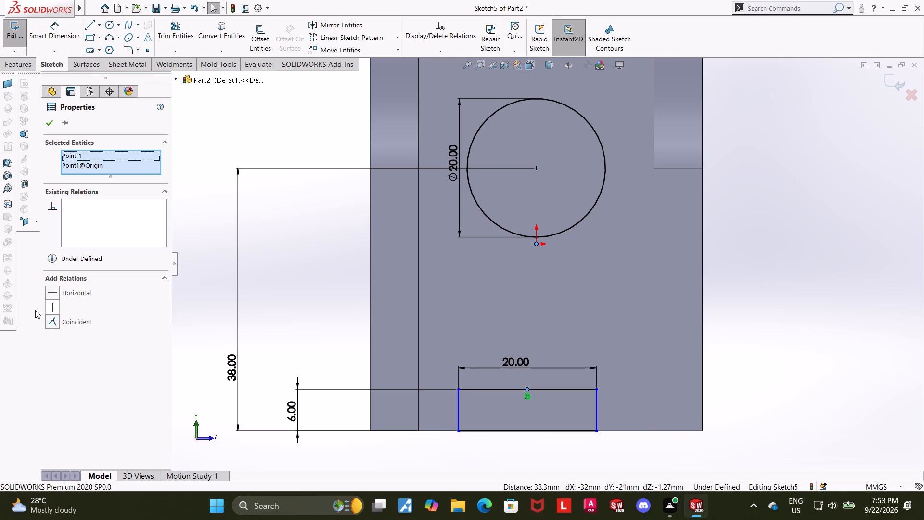
{"action": "left_click", "coordinate": [51, 308]}
{"action": "left_click", "coordinate": [53, 127]}
{"action": "left_click", "coordinate": [818, 296]}
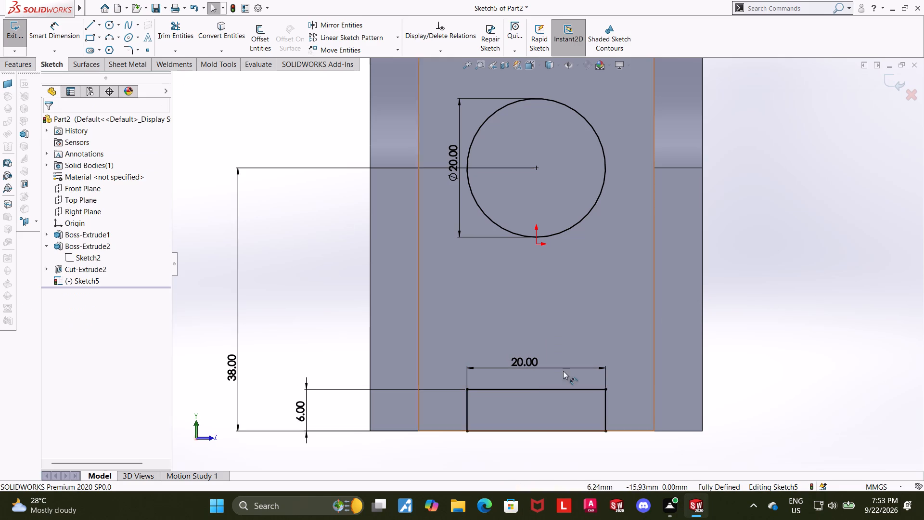
Add a Vertical relation between the midpoint of the rectangle's top line and the circle's center.
{"action": "left_click", "coordinate": [536, 391]}
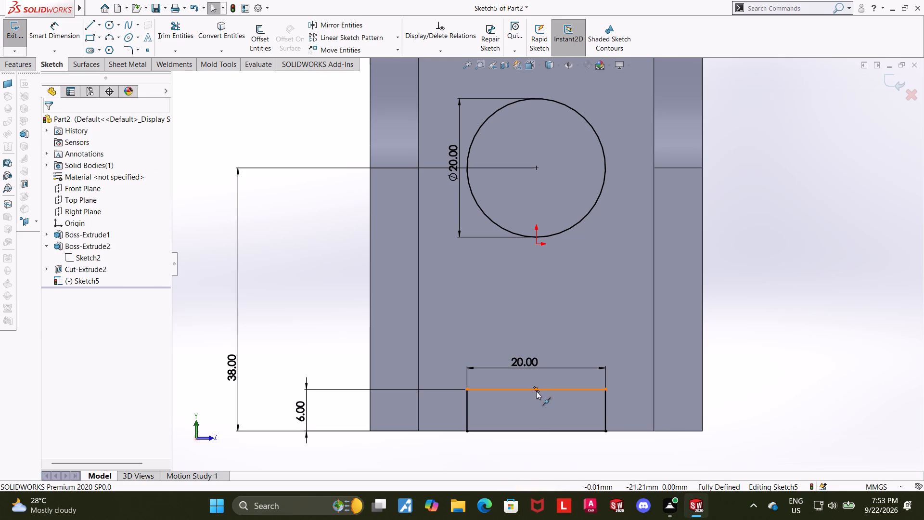
{"action": "left_click", "coordinate": [536, 168], "text": "ctrl"}
{"action": "left_click", "coordinate": [56, 308]}
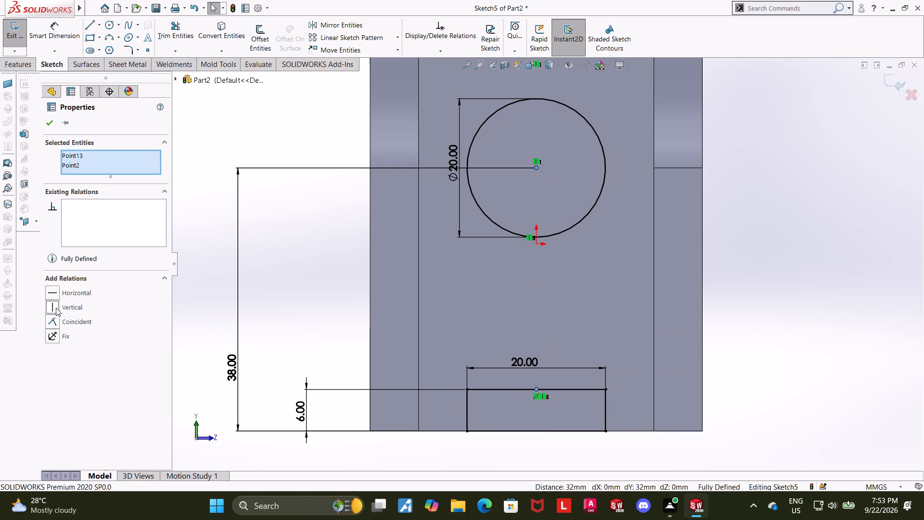
{"action": "left_click", "coordinate": [52, 126]}
{"action": "left_click", "coordinate": [845, 284]}
{"action": "scroll", "coordinate": [808, 295], "scroll_direction": "up", "scroll_amount": 2}
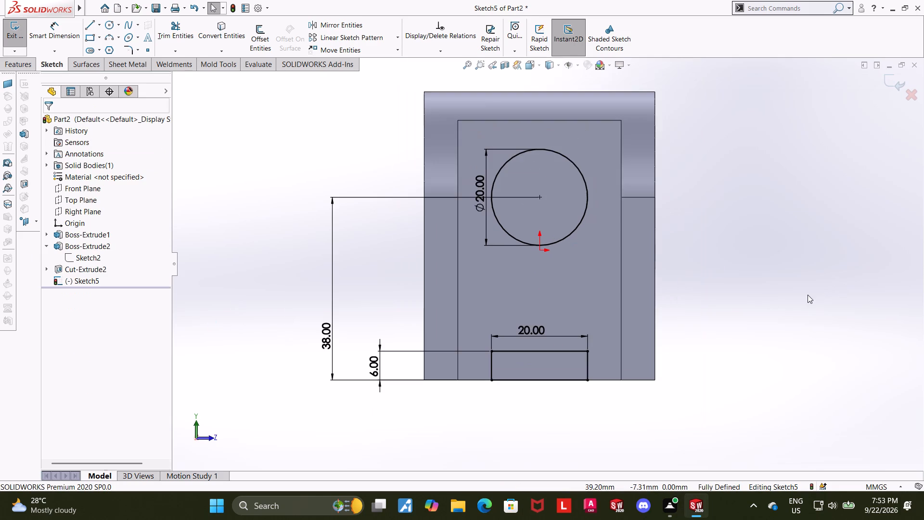
Extrude-cut the circle and rectangle sketch through the block, Up To Surface at the opposite end face.
{"action": "middle_click_drag", "start_coordinate": [777, 292], "coordinate": [759, 303]}
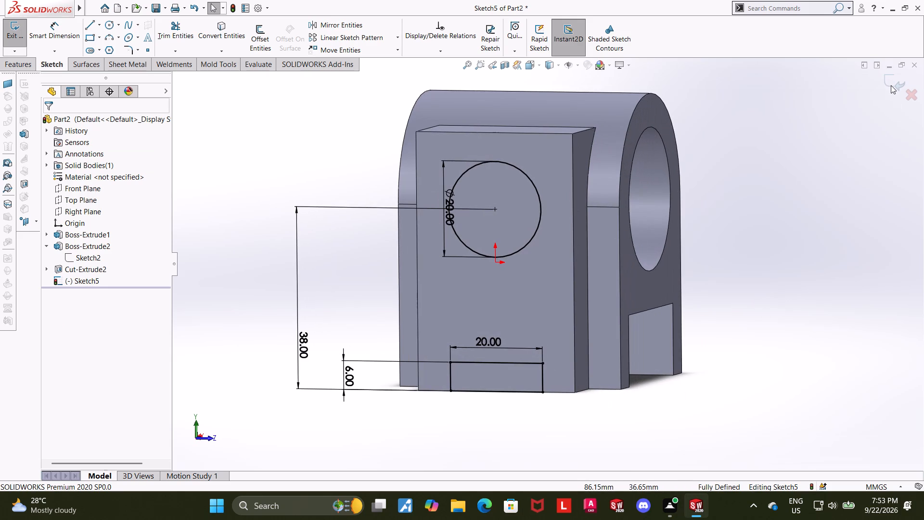
{"action": "left_click", "coordinate": [891, 85]}
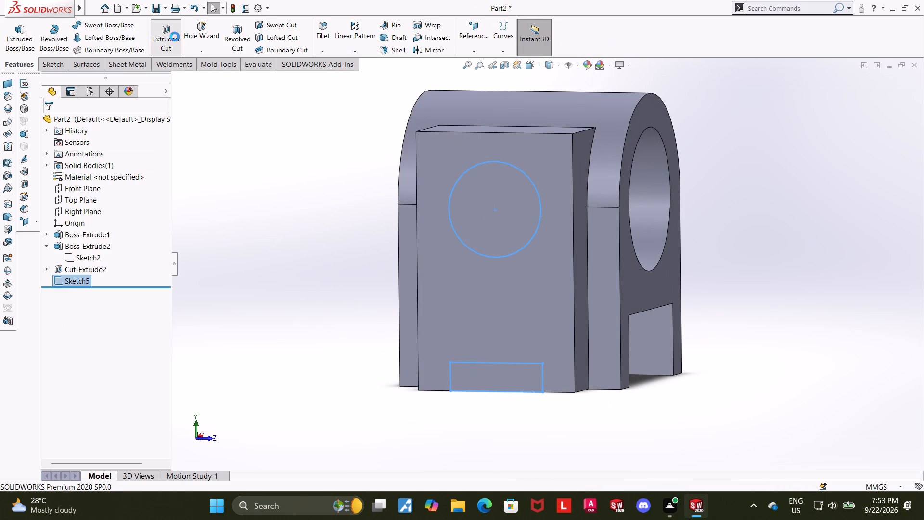
{"action": "left_click", "coordinate": [175, 37]}
{"action": "middle_click_drag", "start_coordinate": [253, 206], "coordinate": [404, 240]}
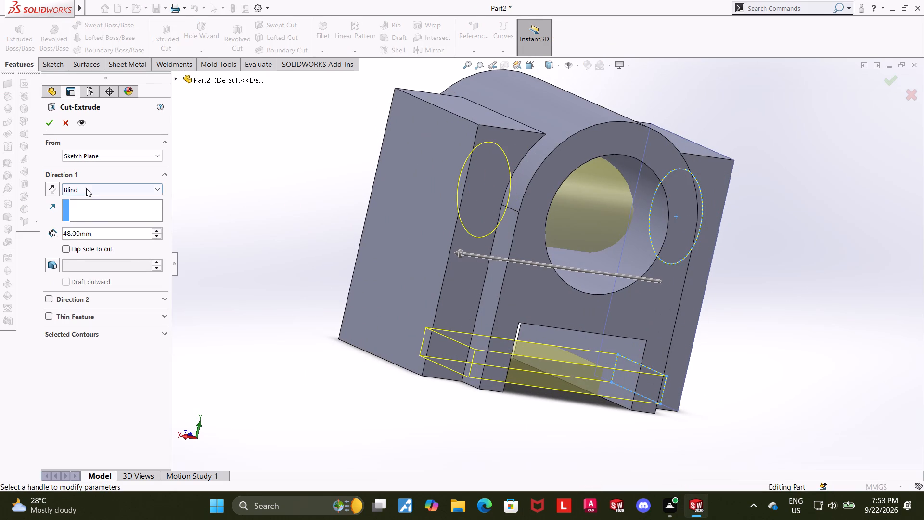
{"action": "left_click", "coordinate": [86, 188]}
{"action": "left_click", "coordinate": [100, 233]}
{"action": "left_click", "coordinate": [94, 194]}
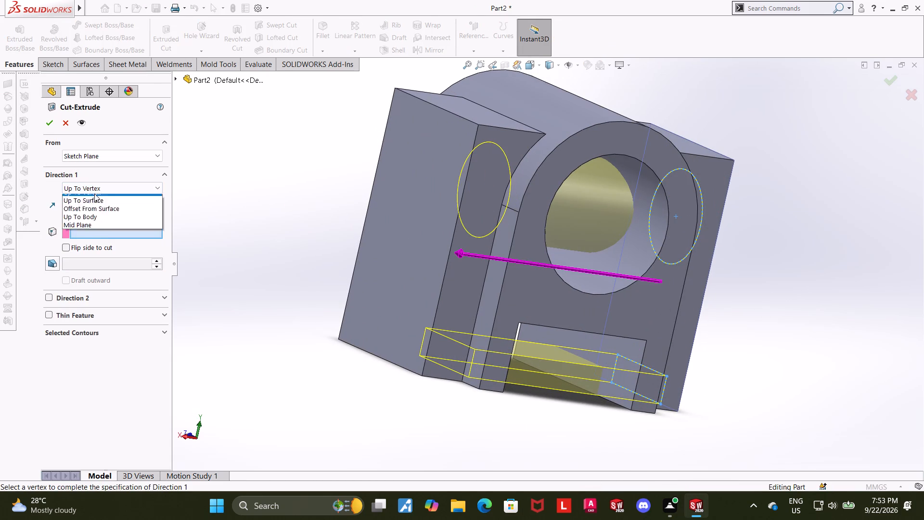
{"action": "left_click", "coordinate": [105, 242]}
{"action": "left_click", "coordinate": [451, 221]}
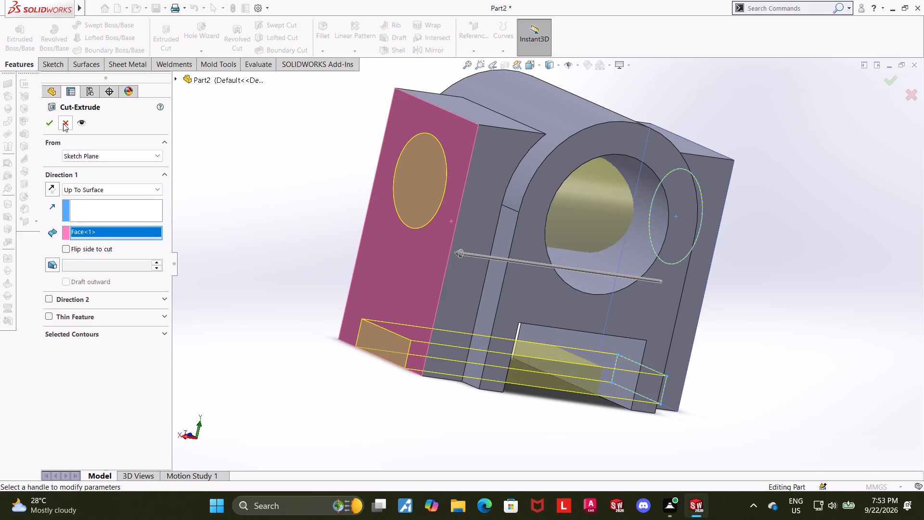
{"action": "left_click", "coordinate": [51, 120]}
{"action": "left_click", "coordinate": [239, 262]}
Start a new sketch on the flat top face of the block's shoulder beside the arched boss, viewed normal to it.
{"action": "scroll", "coordinate": [401, 281], "scroll_direction": "up", "scroll_amount": 1}
{"action": "middle_click_drag", "start_coordinate": [436, 279], "coordinate": [458, 283]}
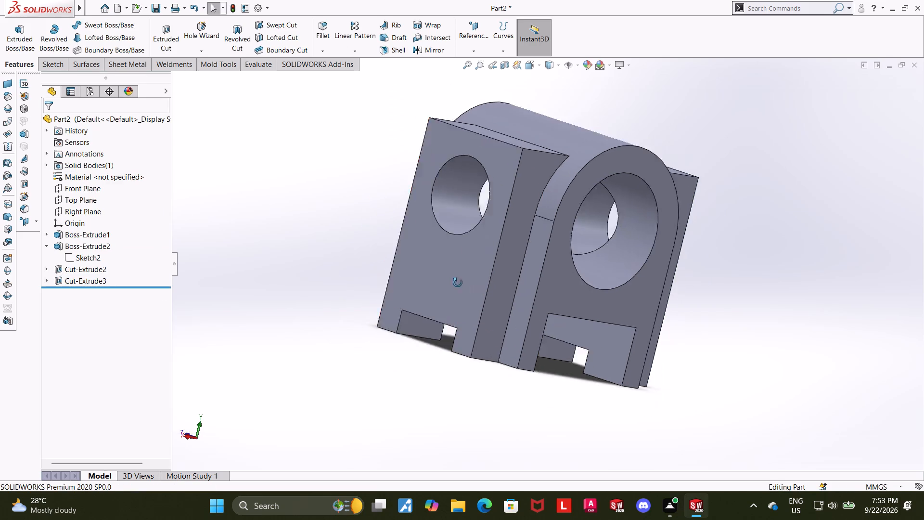
{"action": "middle_click_drag", "start_coordinate": [458, 283], "coordinate": [605, 336]}
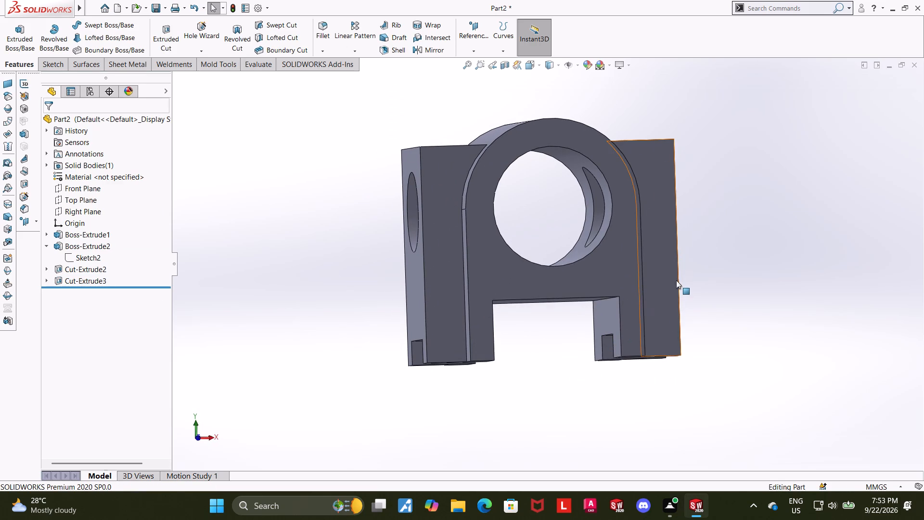
{"action": "middle_click_drag", "start_coordinate": [685, 296], "coordinate": [697, 312]}
{"action": "middle_click_drag", "start_coordinate": [701, 314], "coordinate": [719, 341]}
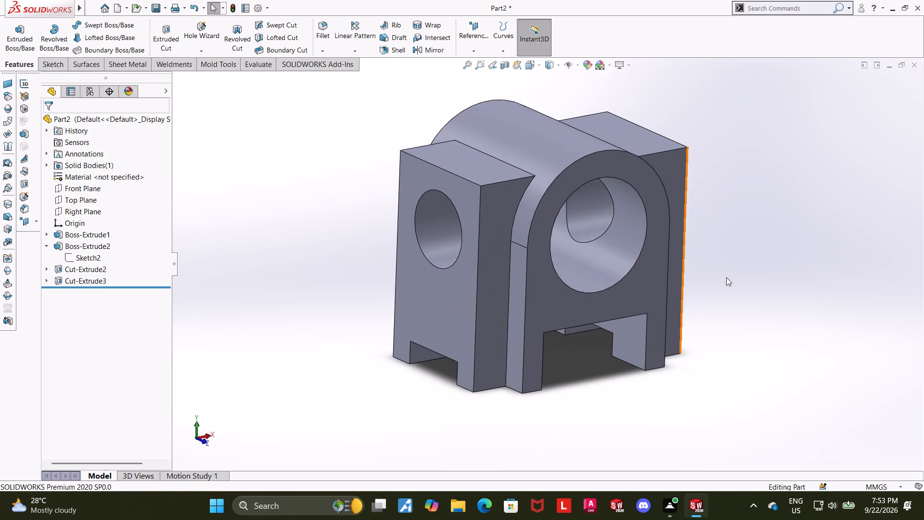
{"action": "middle_click_drag", "start_coordinate": [732, 302], "coordinate": [736, 319]}
{"action": "left_click", "coordinate": [457, 178]}
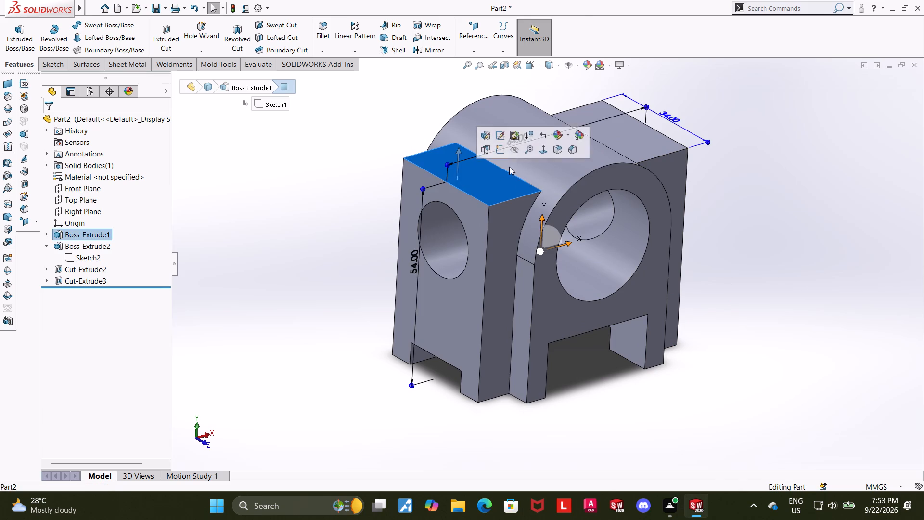
{"action": "left_click", "coordinate": [499, 153]}
{"action": "left_click", "coordinate": [91, 292]}
{"action": "left_click", "coordinate": [111, 277]}
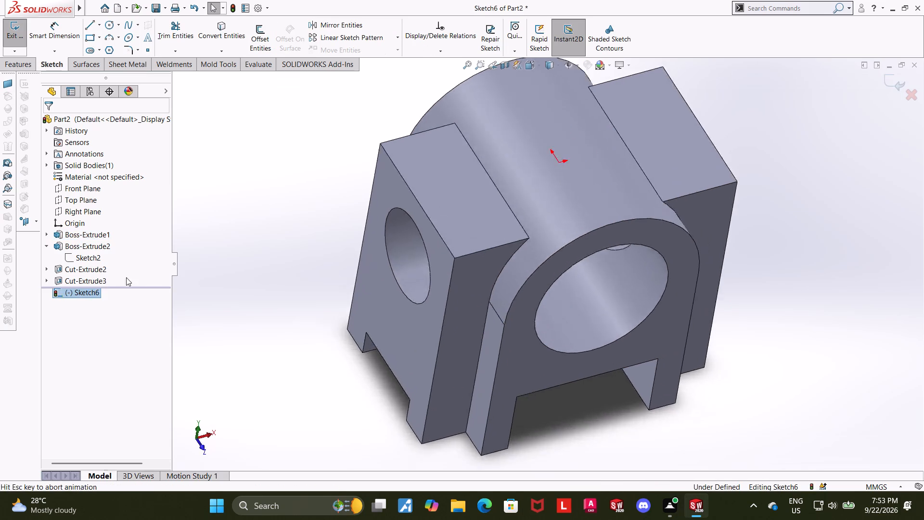
Sketch a horizontal centerline through the origin, spanning past both shoulders of the block.
{"action": "left_click", "coordinate": [103, 23]}
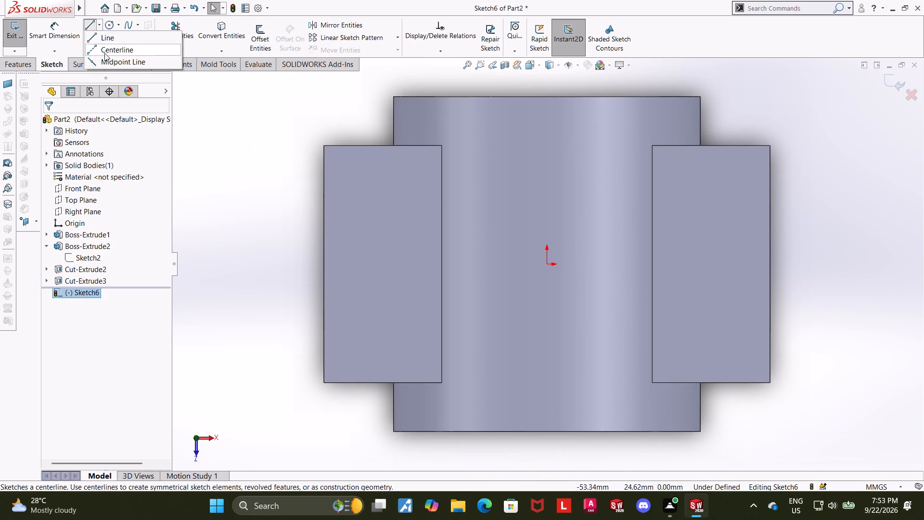
{"action": "left_click", "coordinate": [104, 53]}
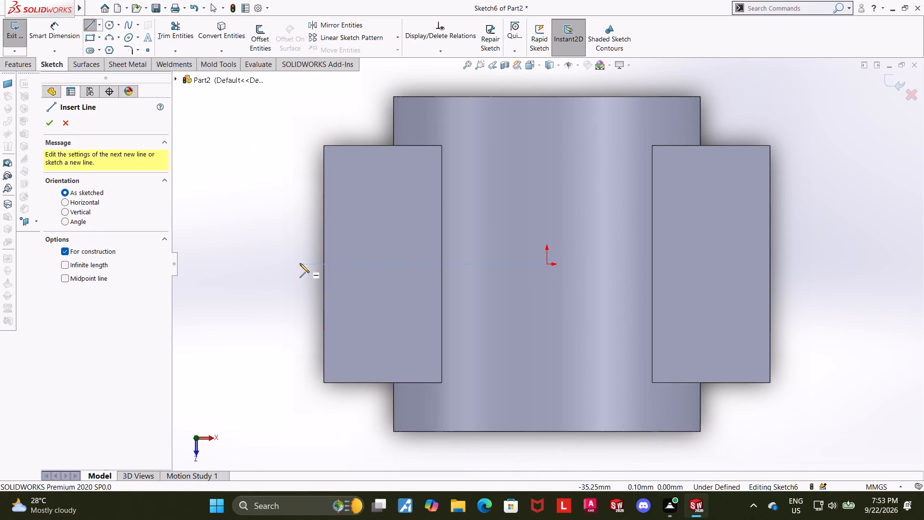
{"action": "left_click", "coordinate": [295, 263]}
{"action": "left_click", "coordinate": [831, 266]}
{"action": "key", "text": "Escape"}
{"action": "key", "text": "Escape"}
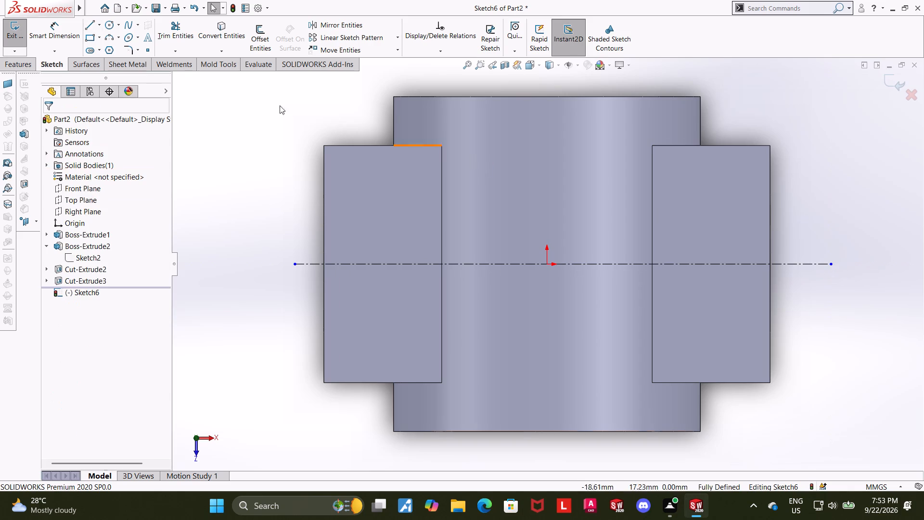
{"action": "key", "text": "Escape"}
Sketch a circle about 5.6 mm in diameter on the left shoulder, centered on the horizontal centerline.
{"action": "left_click", "coordinate": [106, 22]}
{"action": "left_click", "coordinate": [376, 264]}
{"action": "left_click", "coordinate": [389, 249]}
{"action": "key", "text": "Escape"}
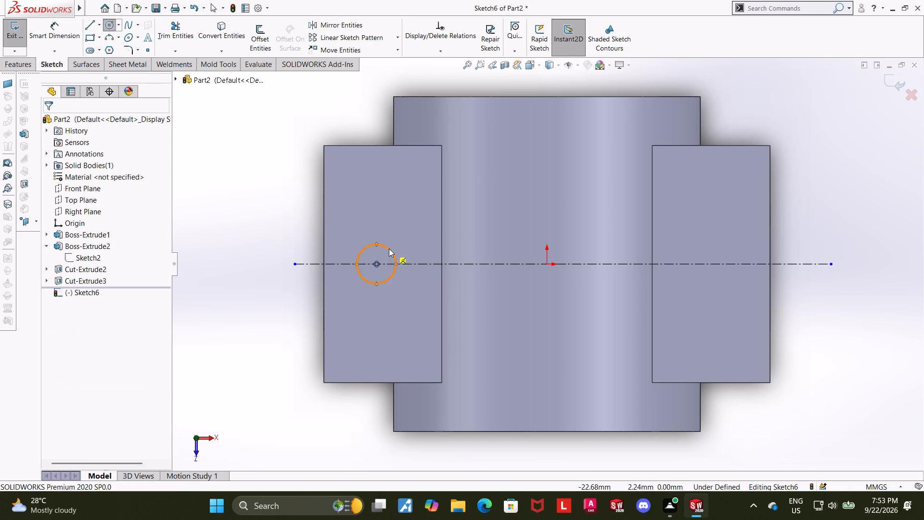
Dimension the circle's diameter as 8 mm.
{"action": "left_click", "coordinate": [62, 30]}
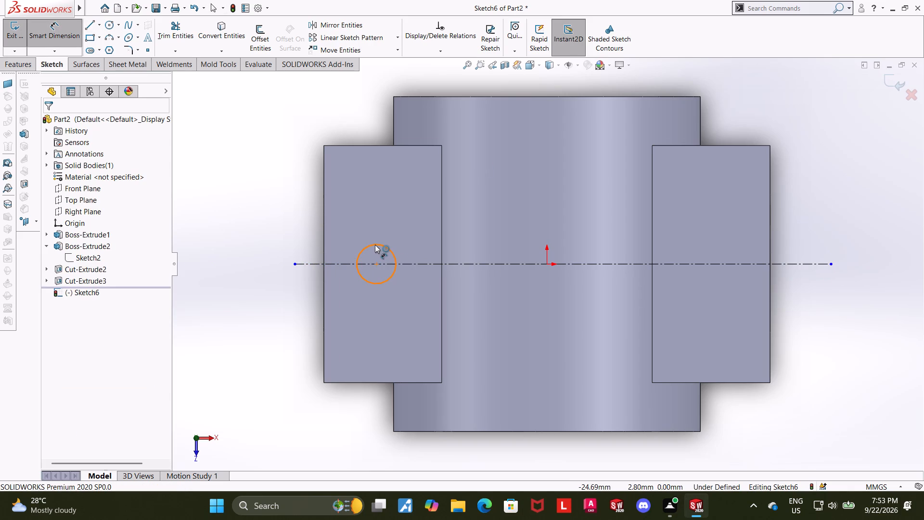
{"action": "left_click", "coordinate": [375, 245]}
{"action": "left_click", "coordinate": [368, 210]}
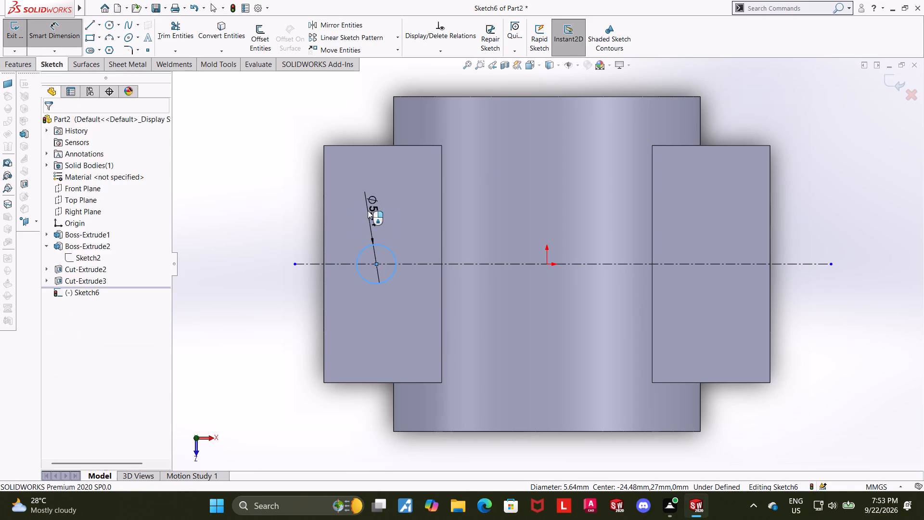
{"action": "key", "text": "8"}
{"action": "key", "text": "Return"}
{"action": "key", "text": "Escape"}
{"action": "key", "text": "Escape"}
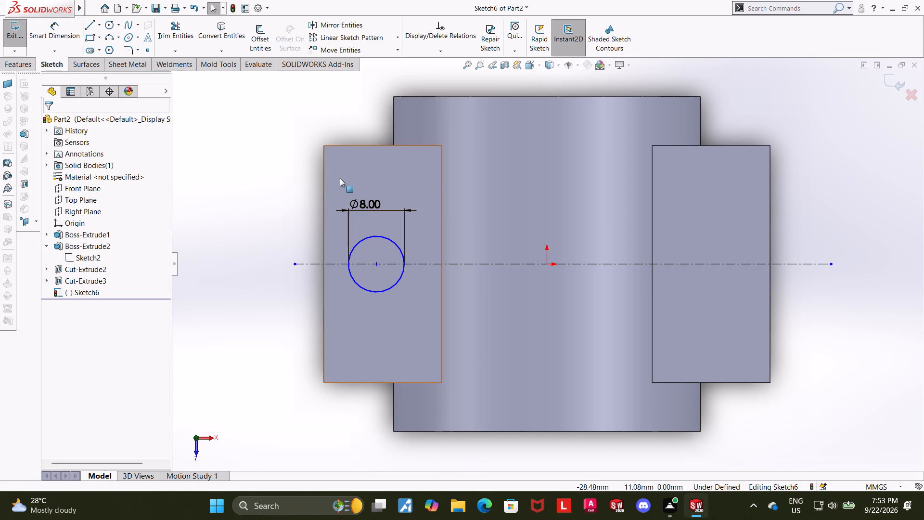
Sketch a vertical centerline about 20 mm long starting at the origin.
{"action": "left_click", "coordinate": [99, 27]}
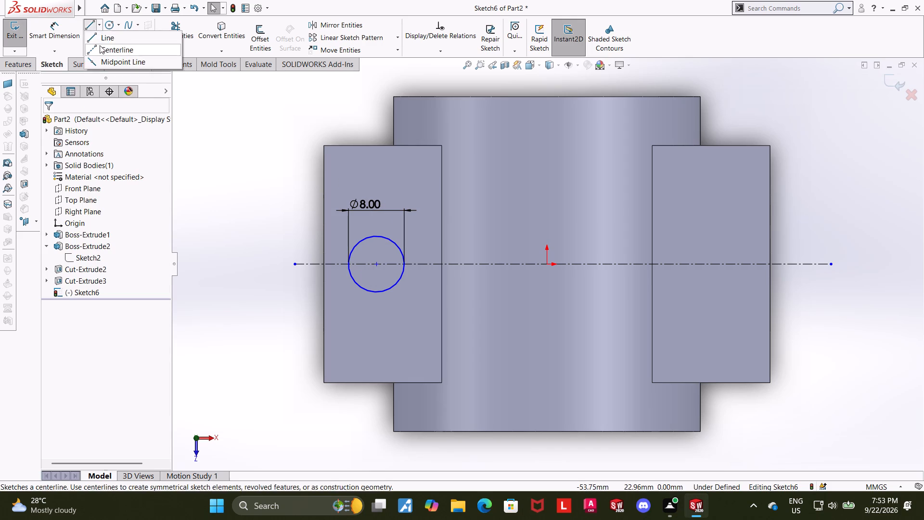
{"action": "left_click", "coordinate": [100, 45]}
{"action": "left_click", "coordinate": [548, 261]}
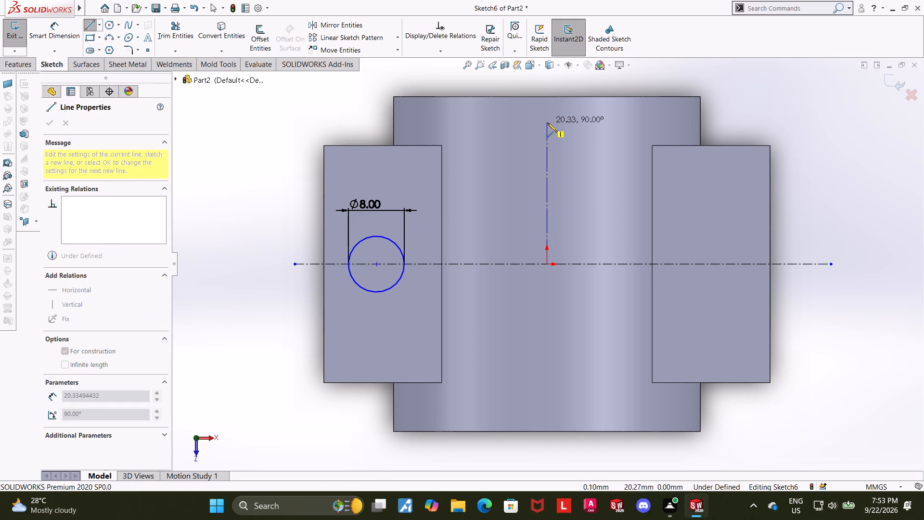
{"action": "left_click", "coordinate": [548, 123]}
{"action": "key", "text": "Escape"}
{"action": "key", "text": "Escape"}
{"action": "key", "text": "Escape"}
Mirror the 8 mm circle about the vertical centerline onto the opposite shoulder, keeping the original.
{"action": "left_click", "coordinate": [315, 26]}
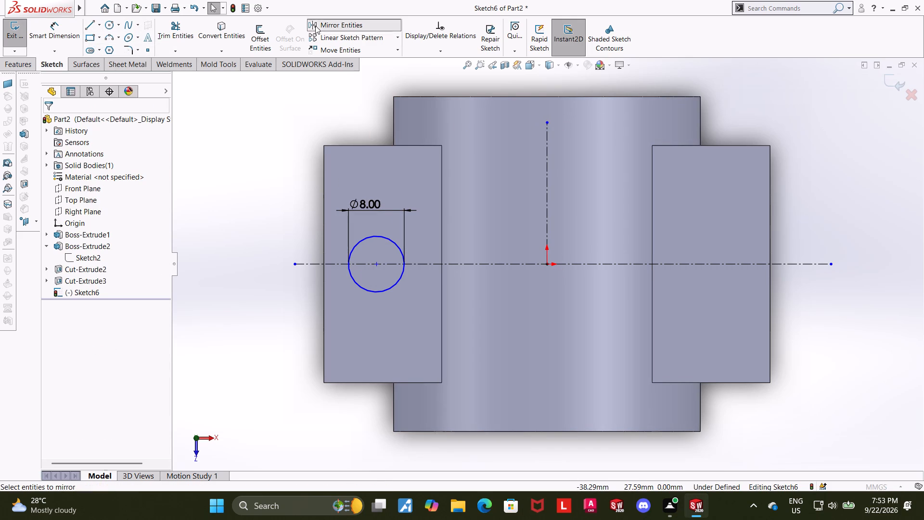
{"action": "left_click", "coordinate": [373, 235]}
{"action": "left_click", "coordinate": [82, 267]}
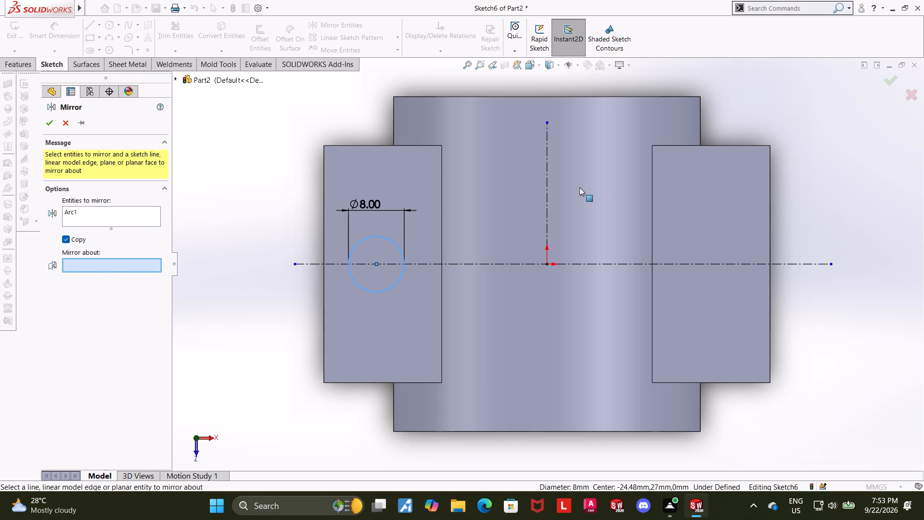
{"action": "left_click", "coordinate": [546, 177]}
{"action": "left_click", "coordinate": [52, 126]}
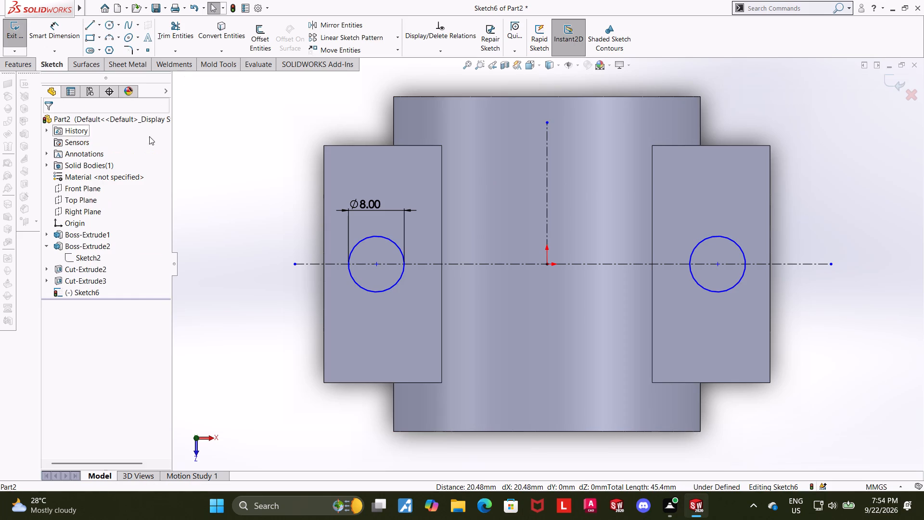
{"action": "left_click", "coordinate": [214, 139]}
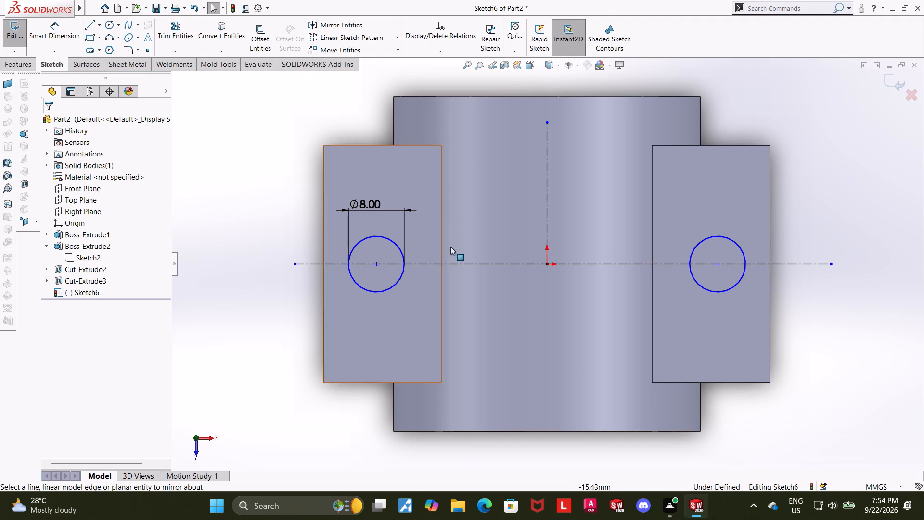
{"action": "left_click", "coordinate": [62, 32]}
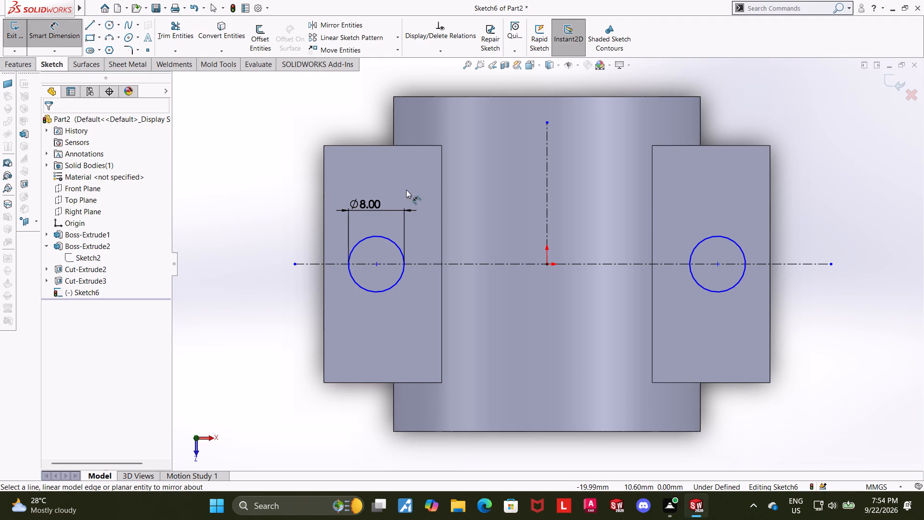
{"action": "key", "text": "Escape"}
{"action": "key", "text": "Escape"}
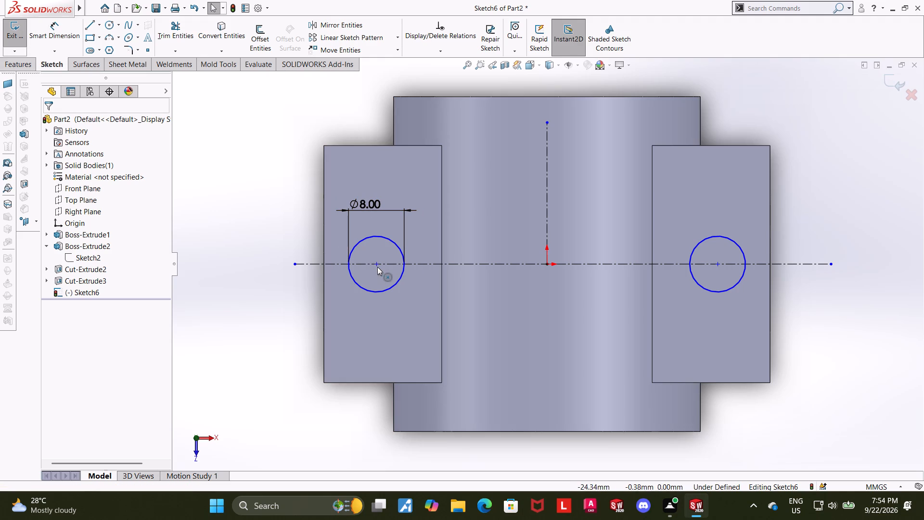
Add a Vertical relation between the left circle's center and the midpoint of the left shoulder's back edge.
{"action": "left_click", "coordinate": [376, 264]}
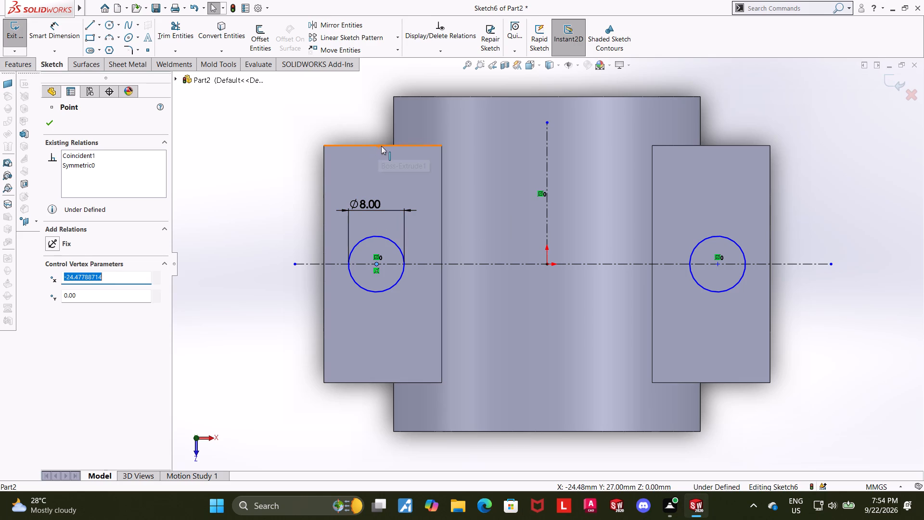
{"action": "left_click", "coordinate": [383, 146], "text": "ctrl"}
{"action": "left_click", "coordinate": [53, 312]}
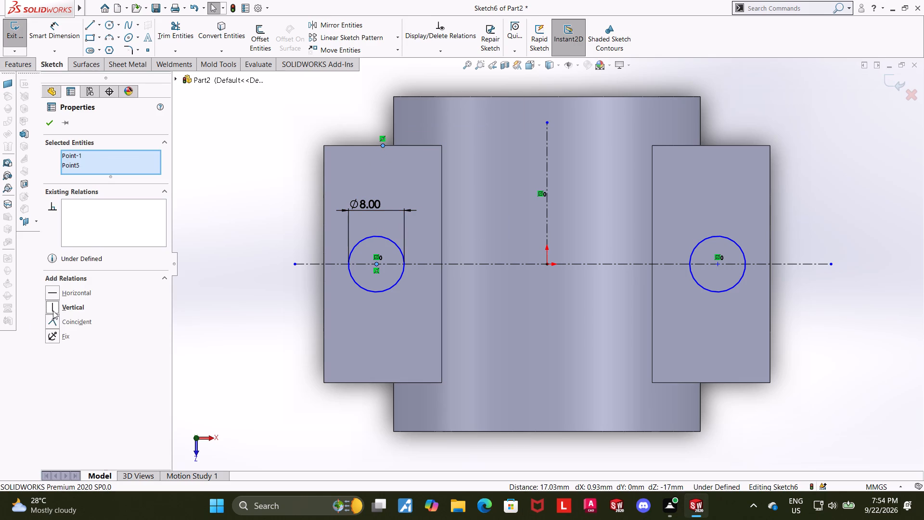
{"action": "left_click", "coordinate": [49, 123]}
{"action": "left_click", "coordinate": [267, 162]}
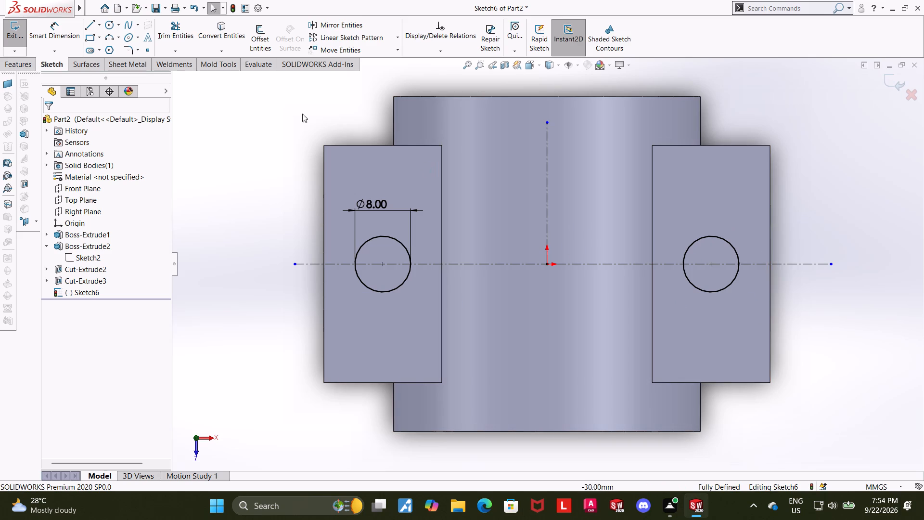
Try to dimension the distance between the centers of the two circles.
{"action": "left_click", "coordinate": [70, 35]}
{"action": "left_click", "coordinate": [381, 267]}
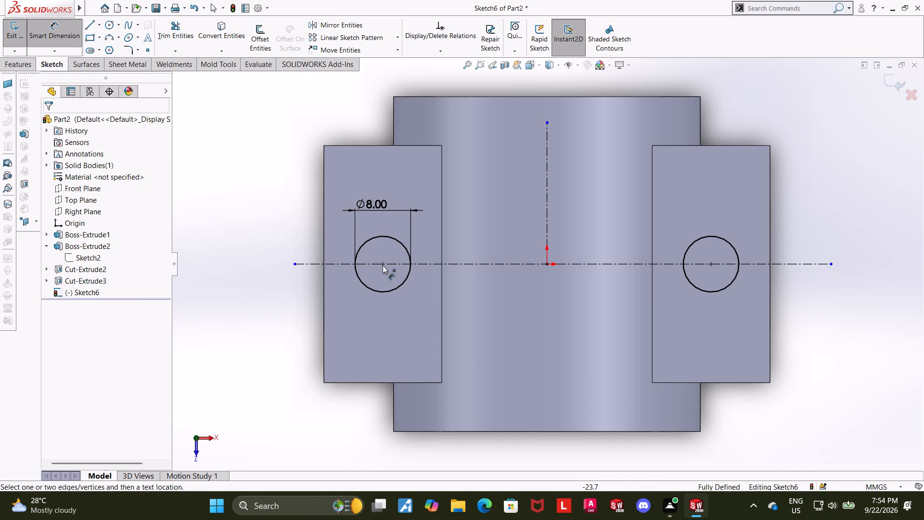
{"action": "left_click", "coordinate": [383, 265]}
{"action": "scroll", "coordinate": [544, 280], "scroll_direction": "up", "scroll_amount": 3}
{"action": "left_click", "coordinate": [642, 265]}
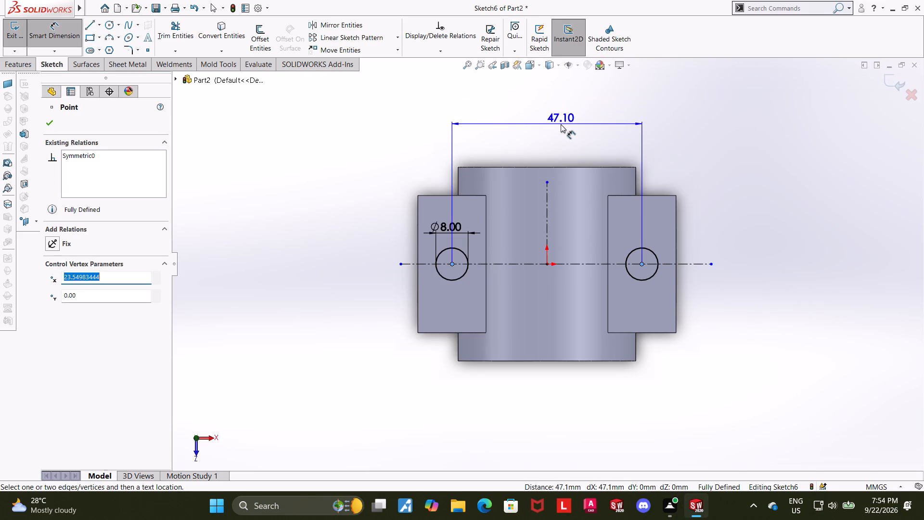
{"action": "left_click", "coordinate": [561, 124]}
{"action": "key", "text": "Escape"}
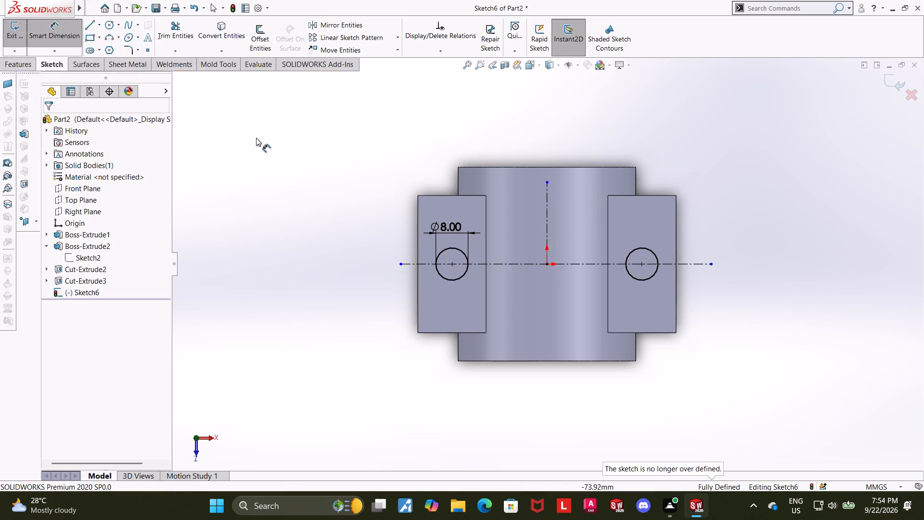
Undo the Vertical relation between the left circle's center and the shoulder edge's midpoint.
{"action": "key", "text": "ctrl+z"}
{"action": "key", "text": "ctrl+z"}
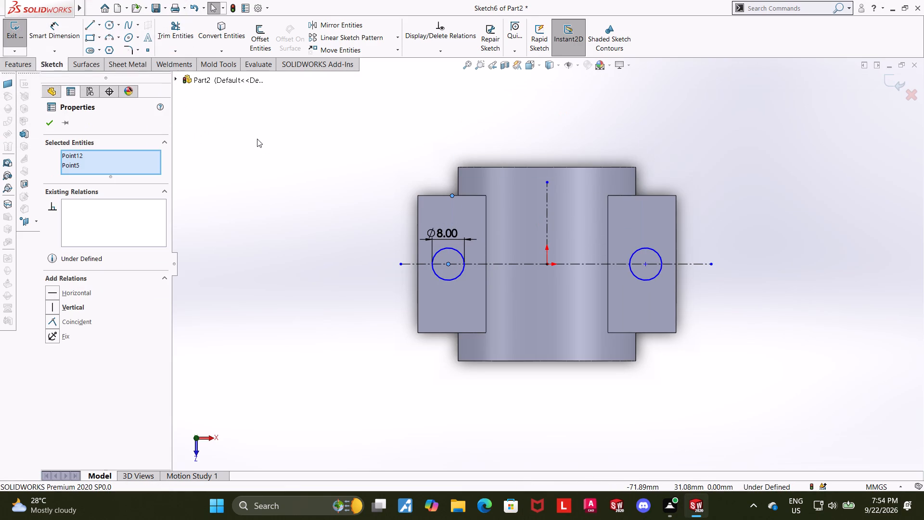
Dimension the horizontal distance between the two circle centers as 48 mm.
{"action": "left_click", "coordinate": [43, 27]}
{"action": "left_click", "coordinate": [447, 262]}
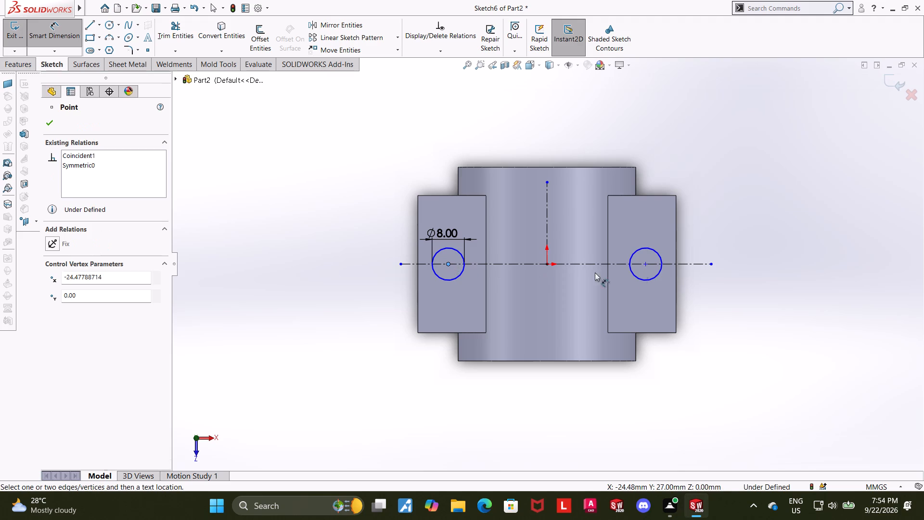
{"action": "left_click", "coordinate": [646, 265]}
{"action": "left_click", "coordinate": [543, 118]}
{"action": "type", "text": "48"}
{"action": "key", "text": "Return"}
{"action": "key", "text": "Escape"}
{"action": "key", "text": "Escape"}
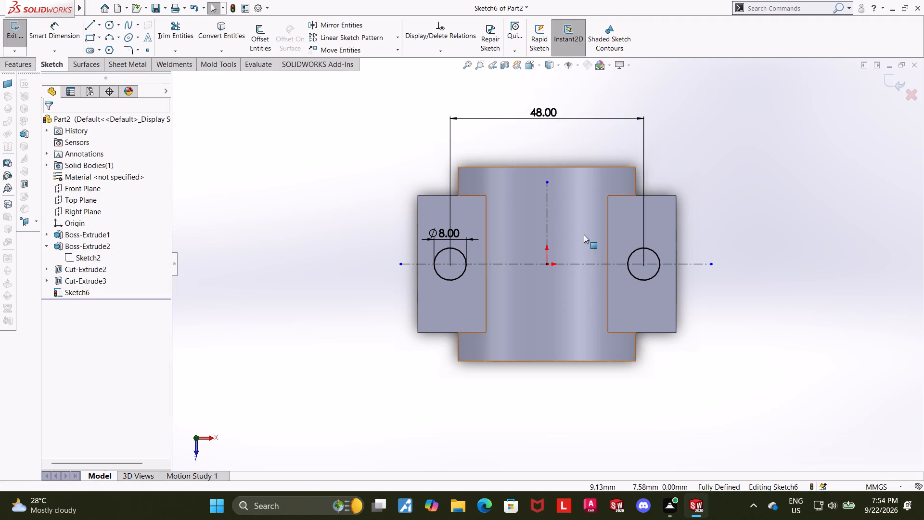
{"action": "scroll", "coordinate": [583, 238], "scroll_direction": "down", "scroll_amount": 1}
{"action": "left_click", "coordinate": [834, 222]}
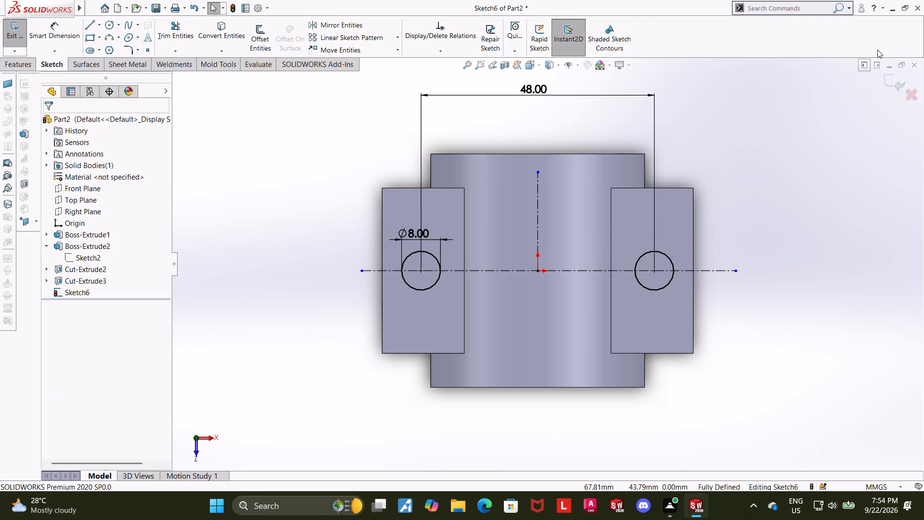
Cut-extrude the two 8 mm circles from the shoulder tops using Up To Surface, ending at the recessed underside face of the base slot.
{"action": "left_click", "coordinate": [893, 83]}
{"action": "middle_click_drag", "start_coordinate": [667, 349], "coordinate": [689, 284]}
{"action": "scroll", "coordinate": [675, 330], "scroll_direction": "up", "scroll_amount": 1}
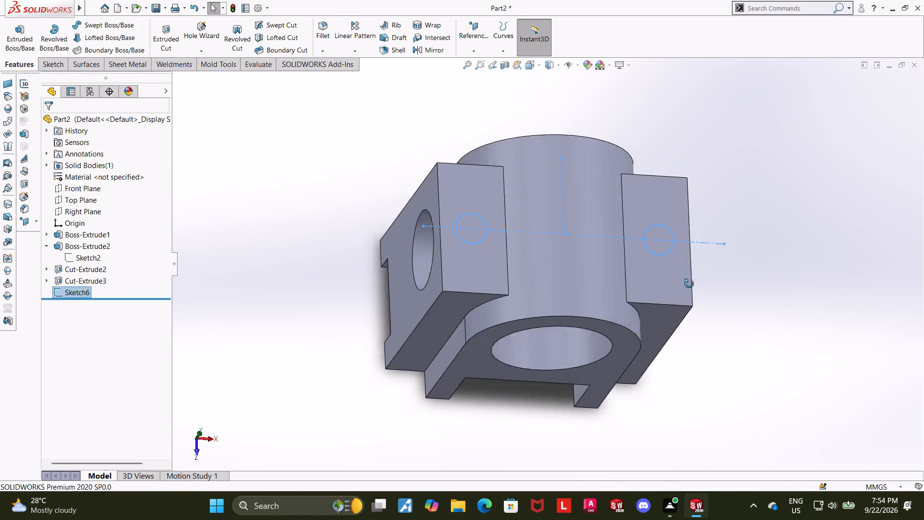
{"action": "middle_click_drag", "start_coordinate": [689, 284], "coordinate": [706, 289]}
{"action": "left_click", "coordinate": [169, 31]}
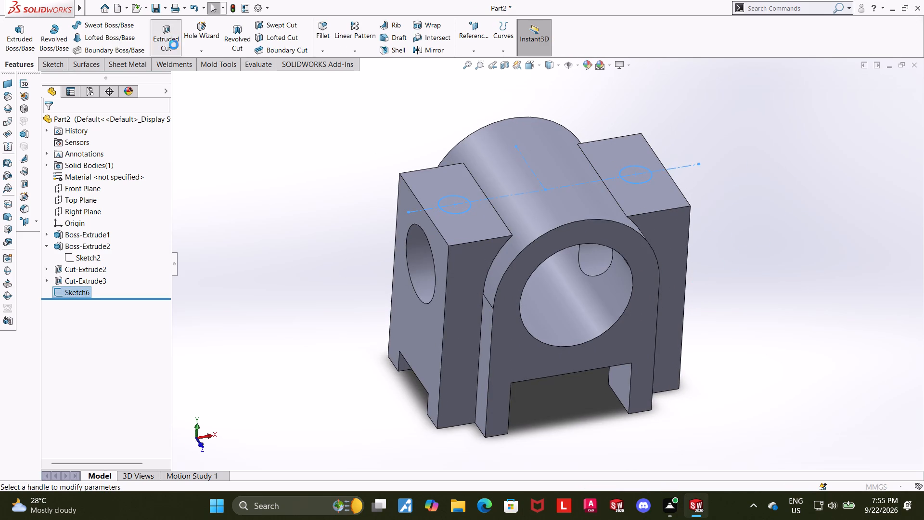
{"action": "middle_click_drag", "start_coordinate": [278, 198], "coordinate": [330, 64]}
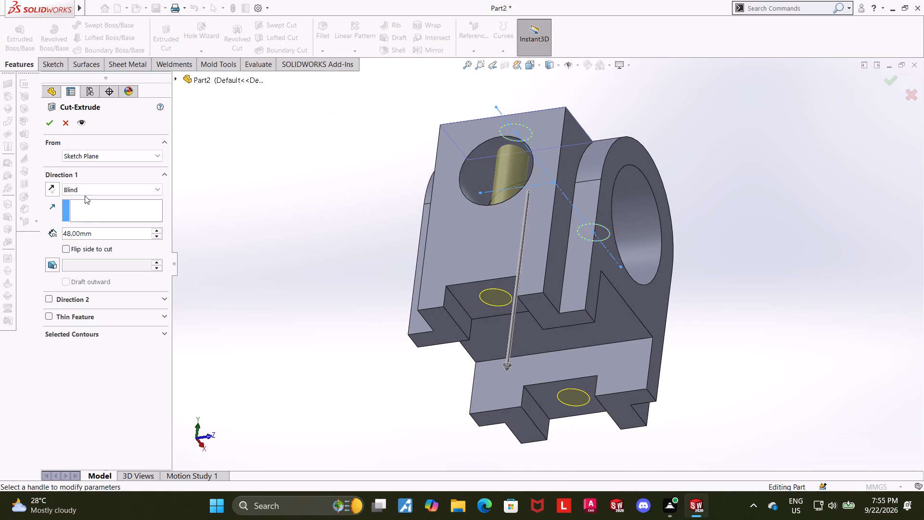
{"action": "left_click", "coordinate": [99, 192]}
{"action": "left_click", "coordinate": [101, 241]}
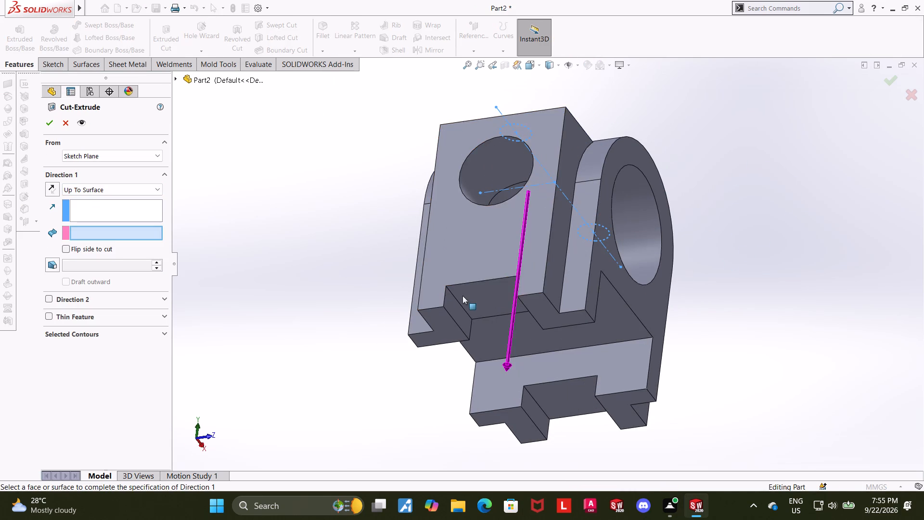
{"action": "left_click", "coordinate": [467, 296]}
{"action": "left_click", "coordinate": [49, 129]}
{"action": "left_click", "coordinate": [284, 185]}
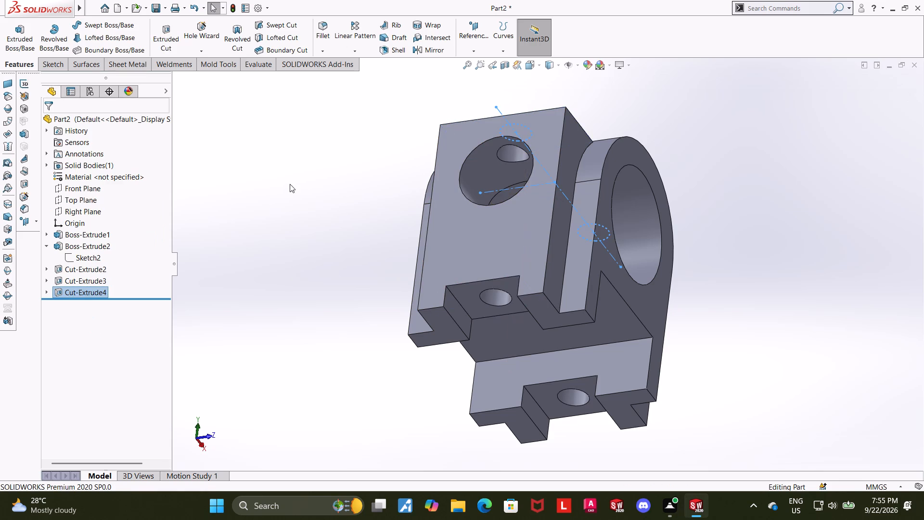
Examine the finished block's shoulder holes, bores and base slots from several angles, ending in the isometric view.
{"action": "middle_click_drag", "start_coordinate": [290, 184], "coordinate": [270, 247]}
{"action": "middle_click_drag", "start_coordinate": [318, 241], "coordinate": [317, 301]}
{"action": "middle_click_drag", "start_coordinate": [304, 304], "coordinate": [286, 311]}
{"action": "left_click", "coordinate": [527, 64]}
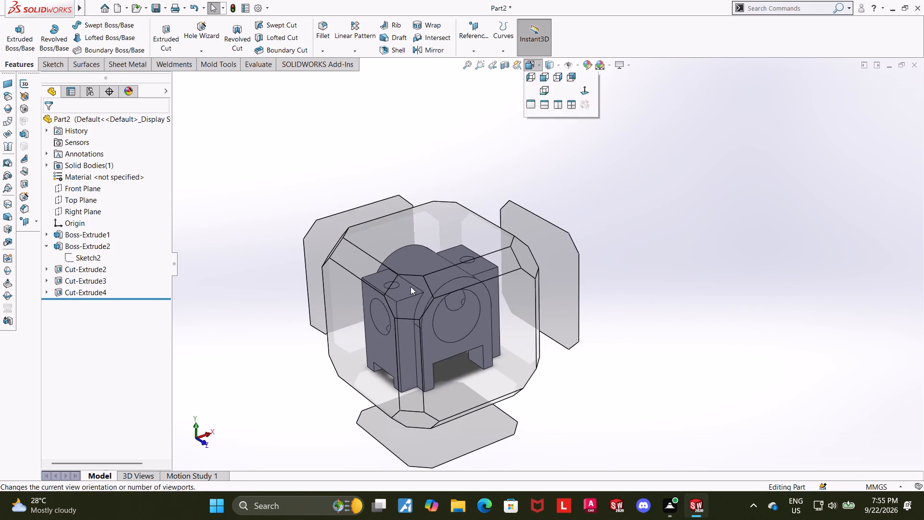
{"action": "left_click", "coordinate": [409, 293]}
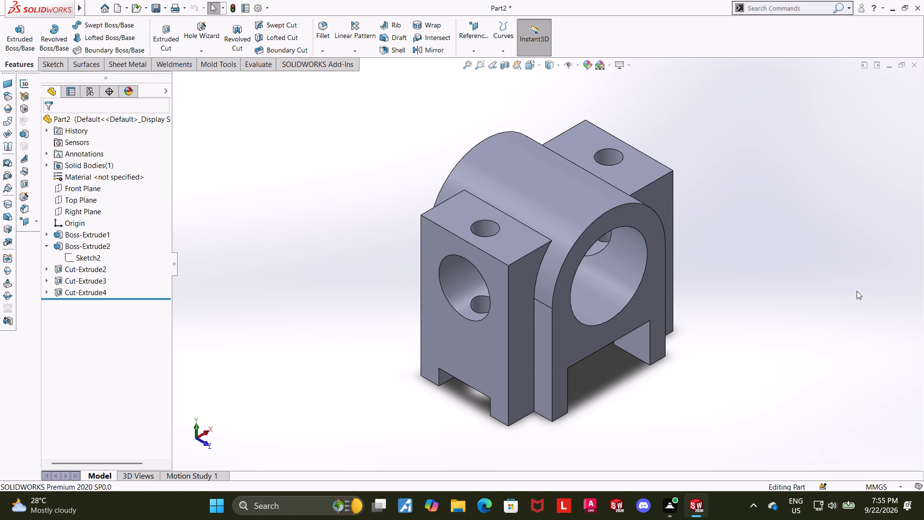
{"action": "middle_click_drag", "start_coordinate": [781, 295], "coordinate": [797, 334]}
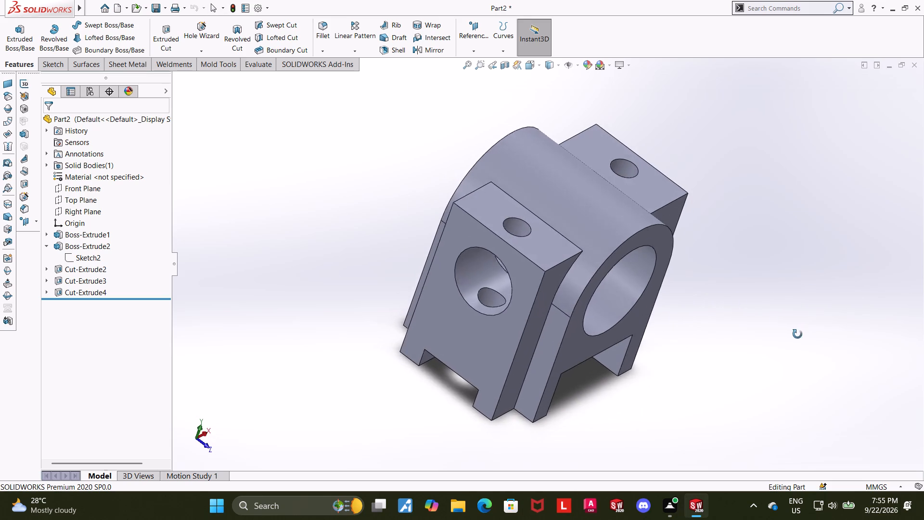
{"action": "middle_click_drag", "start_coordinate": [797, 334], "coordinate": [787, 338]}
{"action": "middle_click_drag", "start_coordinate": [673, 245], "coordinate": [688, 310]}
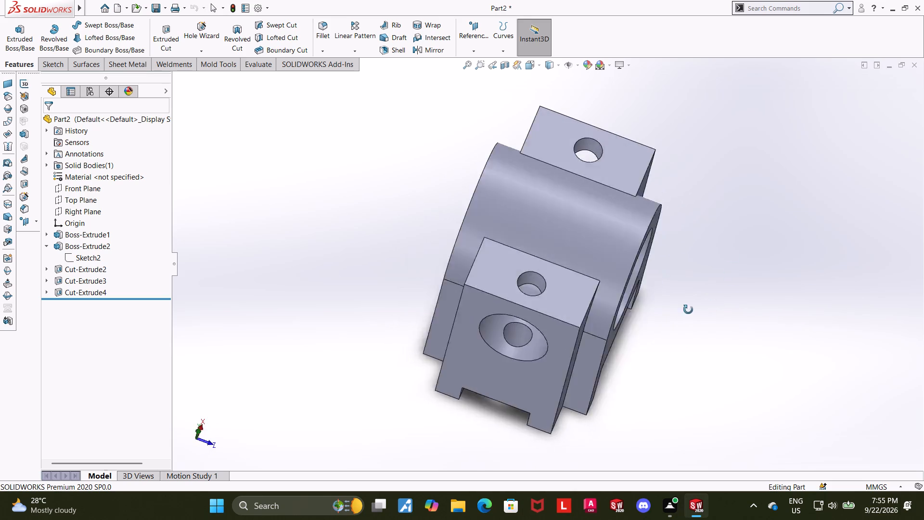
{"action": "middle_click_drag", "start_coordinate": [688, 310], "coordinate": [685, 245]}
{"action": "middle_click_drag", "start_coordinate": [617, 217], "coordinate": [585, 279]}
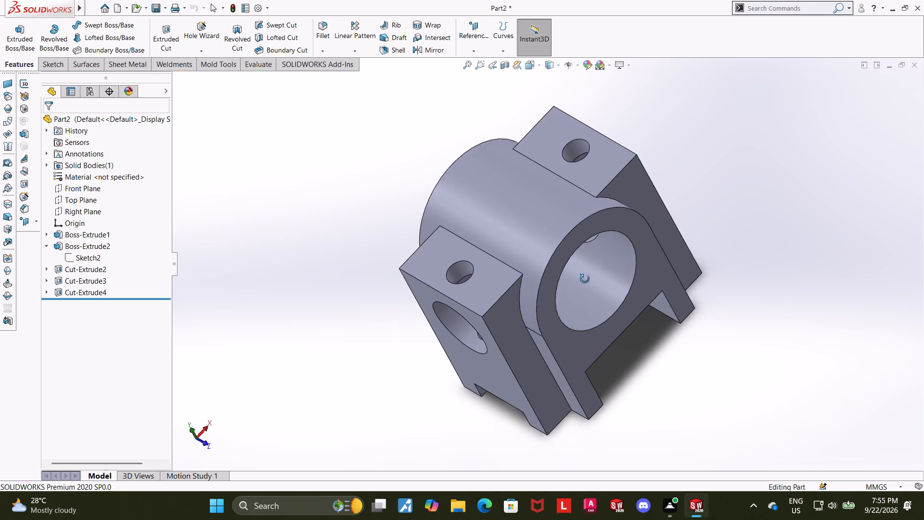
{"action": "middle_click_drag", "start_coordinate": [585, 279], "coordinate": [609, 213]}
{"action": "scroll", "coordinate": [608, 203], "scroll_direction": "down", "scroll_amount": 1}
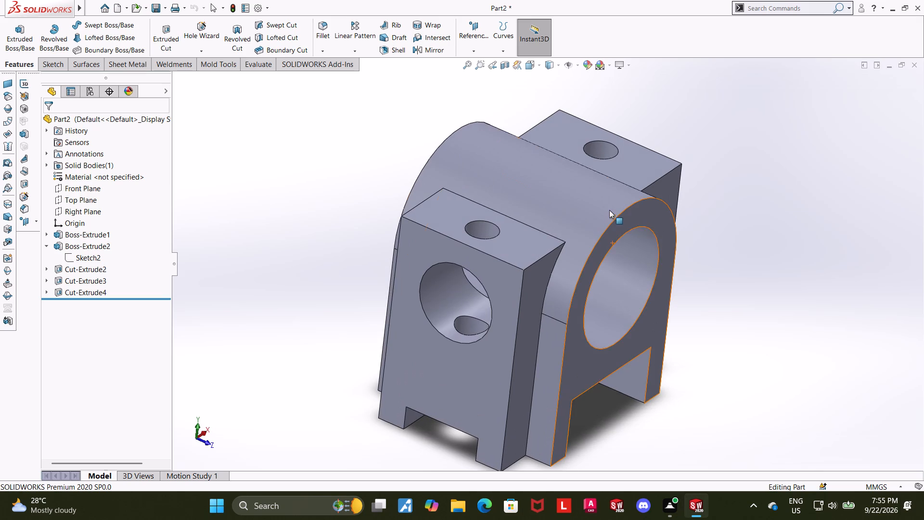
{"action": "middle_click_drag", "start_coordinate": [698, 195], "coordinate": [693, 173]}
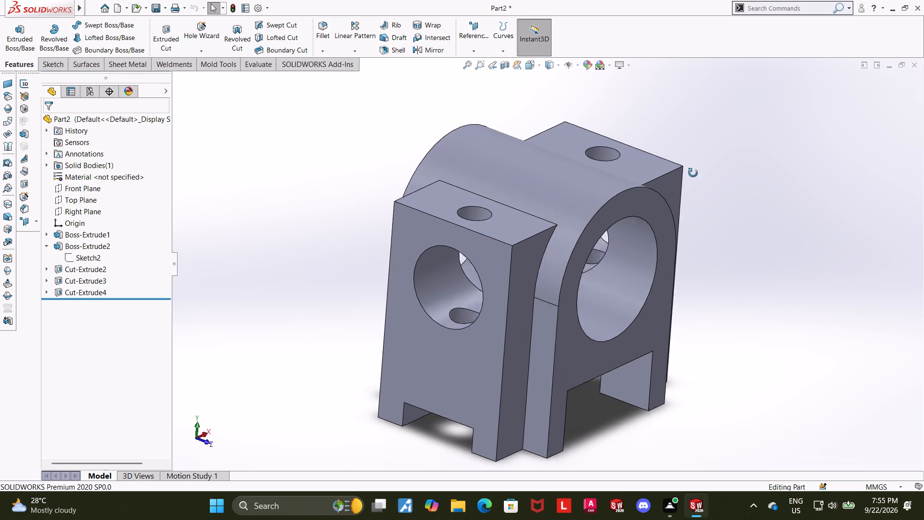
{"action": "middle_click_drag", "start_coordinate": [693, 173], "coordinate": [682, 179]}
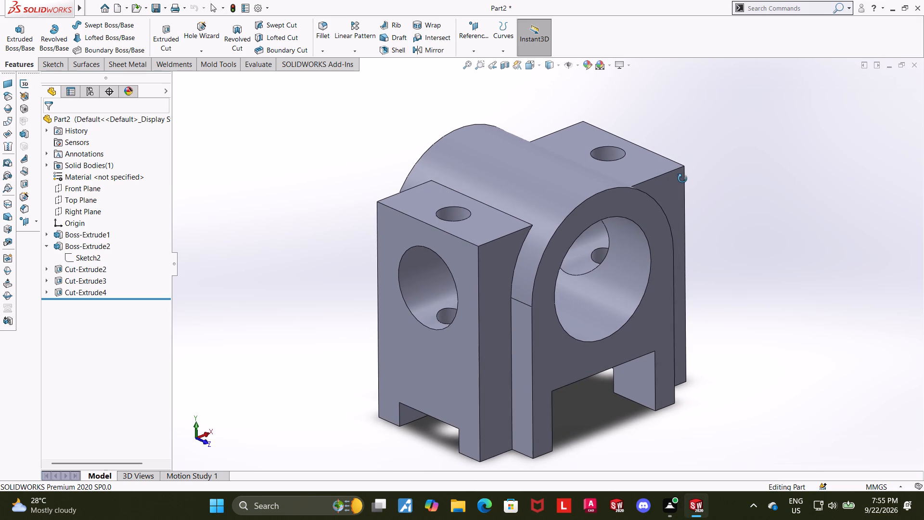
{"action": "middle_click_drag", "start_coordinate": [682, 179], "coordinate": [669, 182]}
{"action": "middle_click_drag", "start_coordinate": [668, 182], "coordinate": [619, 193]}
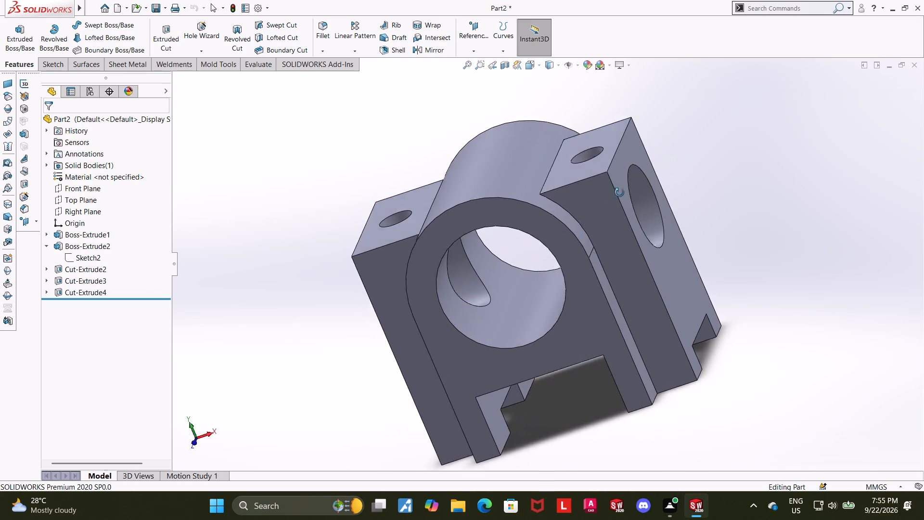
{"action": "middle_click_drag", "start_coordinate": [619, 193], "coordinate": [694, 200]}
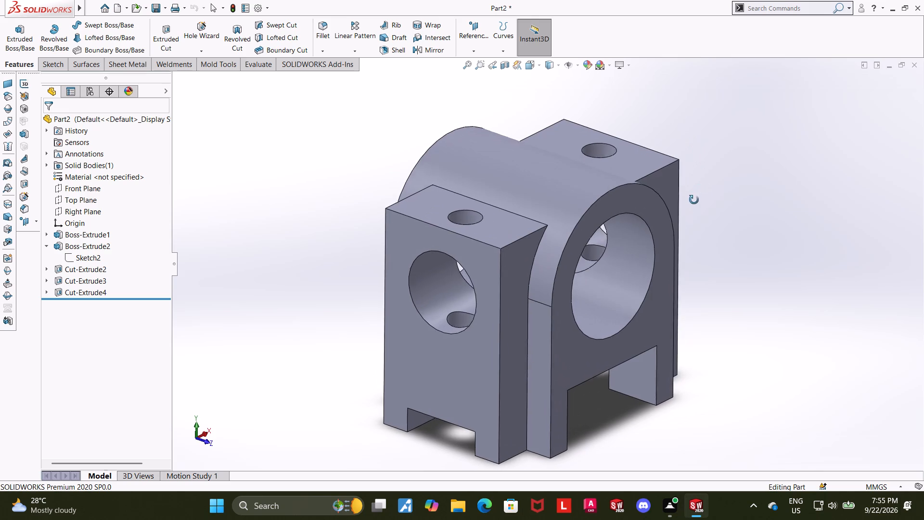
{"action": "middle_click_drag", "start_coordinate": [694, 200], "coordinate": [694, 200]}
{"action": "scroll", "coordinate": [677, 201], "scroll_direction": "up", "scroll_amount": 3}
{"action": "scroll", "coordinate": [667, 202], "scroll_direction": "down", "scroll_amount": 1}
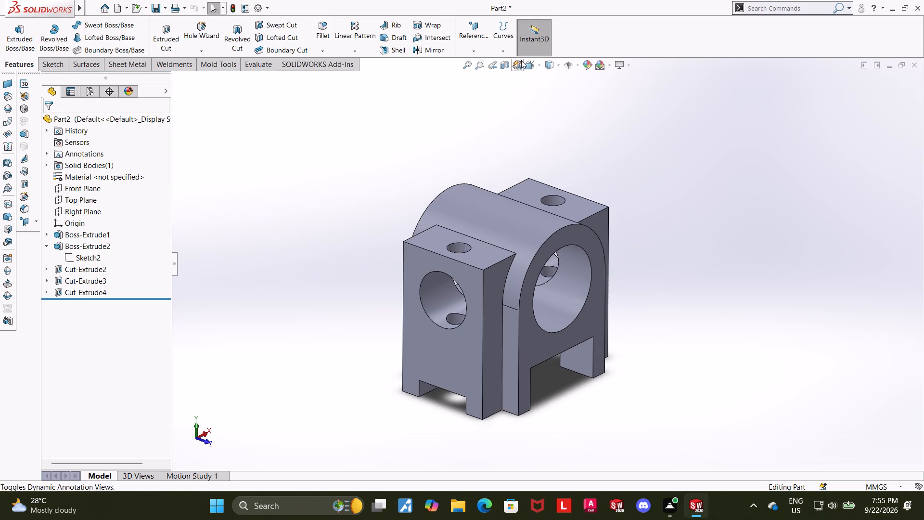
{"action": "left_click", "coordinate": [530, 65]}
{"action": "left_click", "coordinate": [447, 291]}
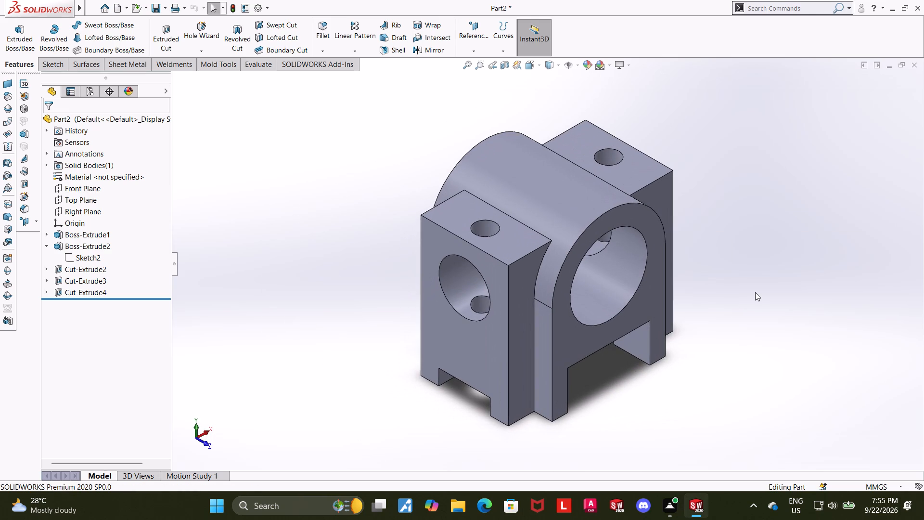
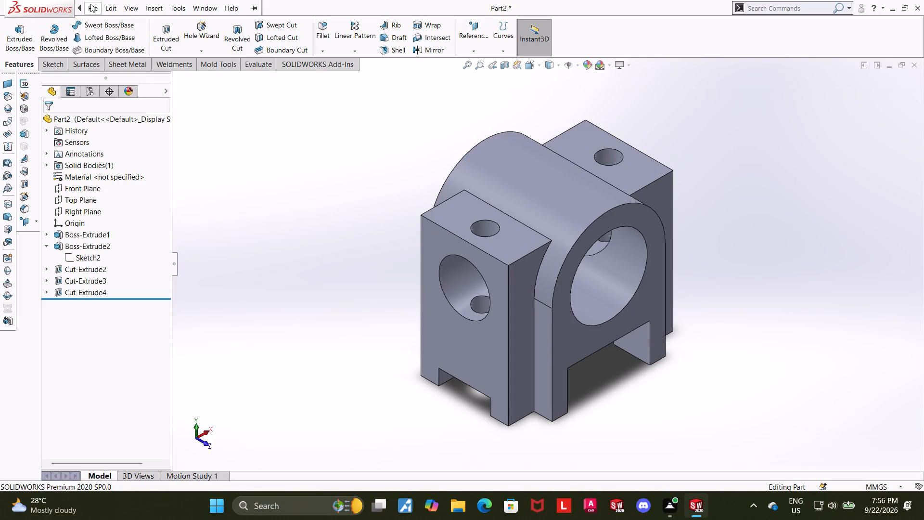
Save the part in the Downloads folder as a SOLIDWORKS Part named "matrix sliding guide block".
{"action": "left_click", "coordinate": [128, 130]}
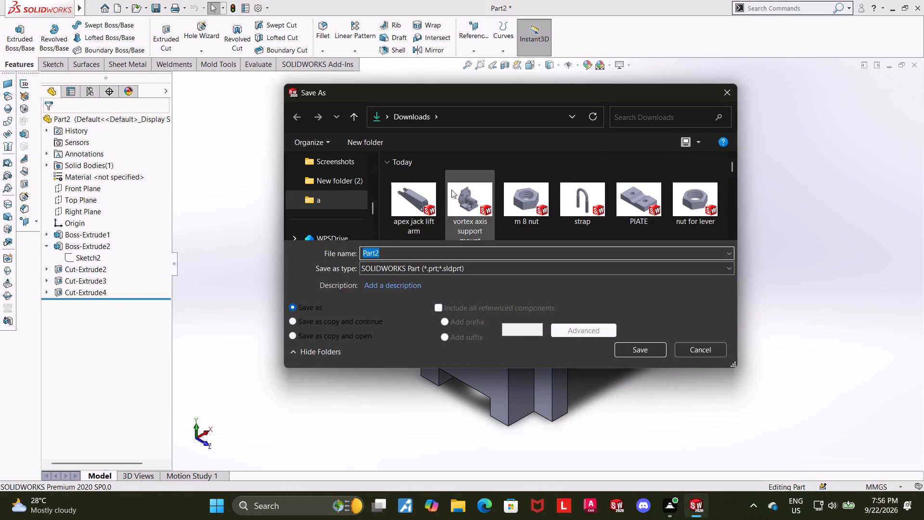
{"action": "type", "text": "matriox"}
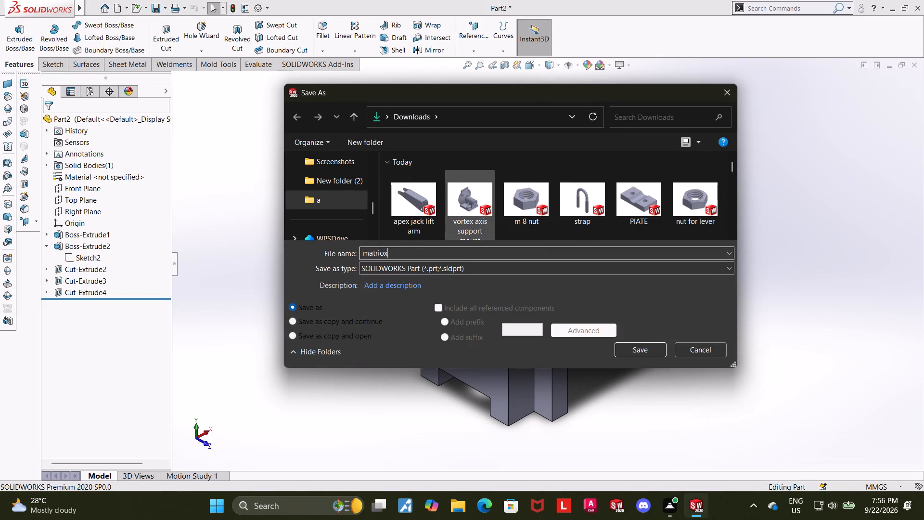
{"action": "key", "text": "BackSpace"}
{"action": "key", "text": "BackSpace"}
{"action": "type", "text": "x skl"}
{"action": "key", "text": "BackSpace"}
{"action": "key", "text": "BackSpace"}
{"action": "type", "text": "liding guide b,"}
{"action": "key", "text": "BackSpace"}
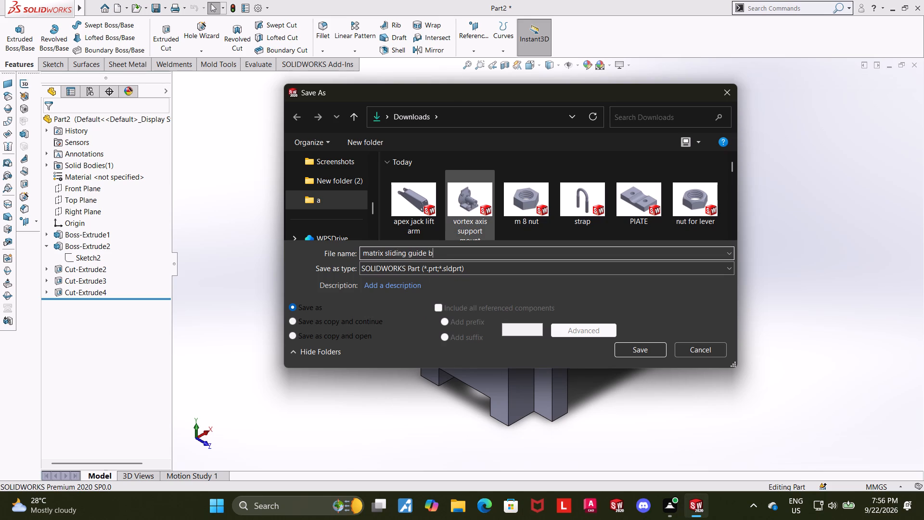
{"action": "type", "text": "lock"}
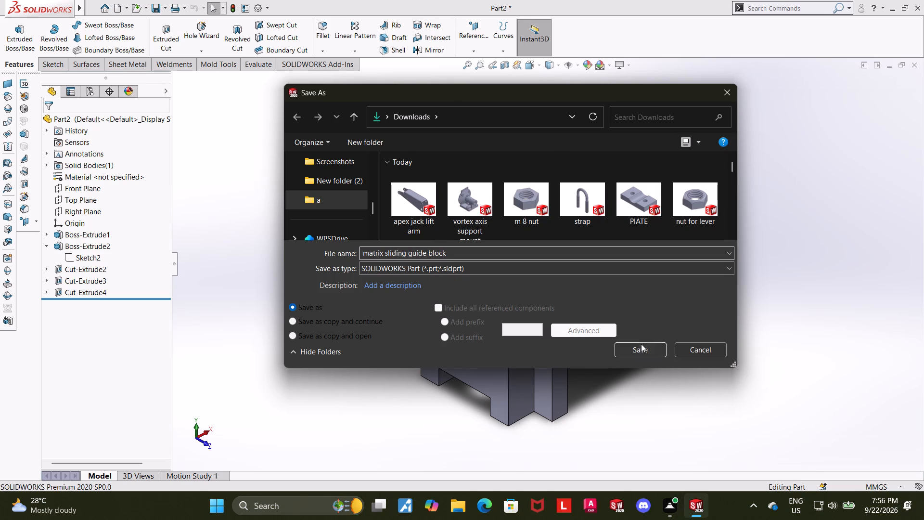
{"action": "left_click", "coordinate": [641, 344]}
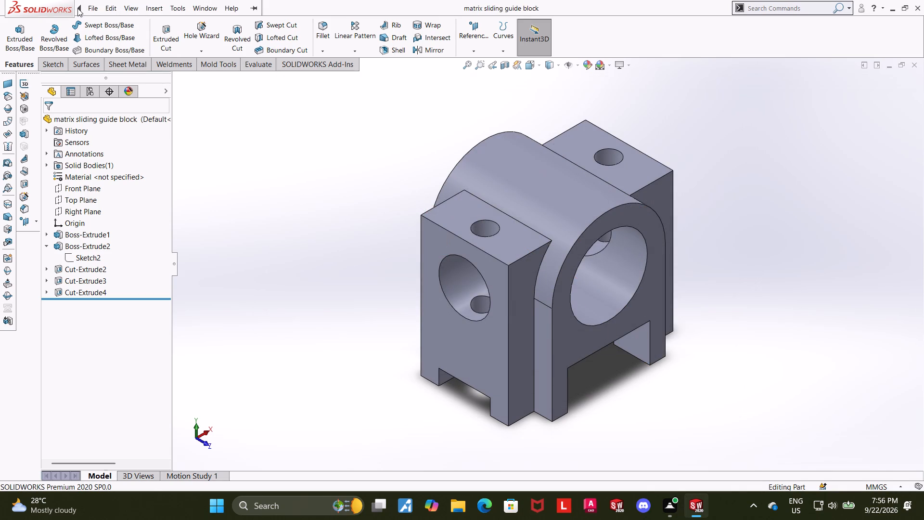
Save a copy of the matrix sliding guide block in Adobe Portable Document Format (*.pdf).
{"action": "left_click", "coordinate": [107, 133]}
{"action": "left_click", "coordinate": [415, 268]}
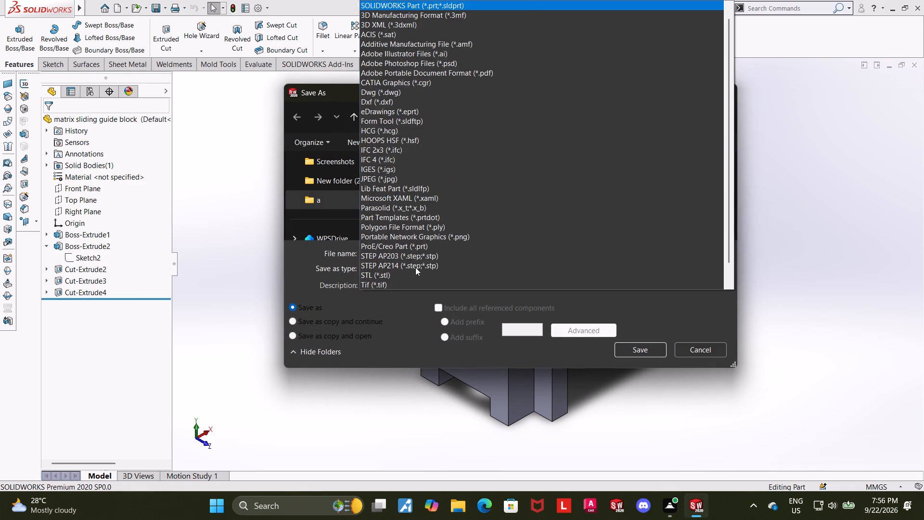
{"action": "left_click", "coordinate": [465, 77]}
{"action": "left_click", "coordinate": [648, 375]}
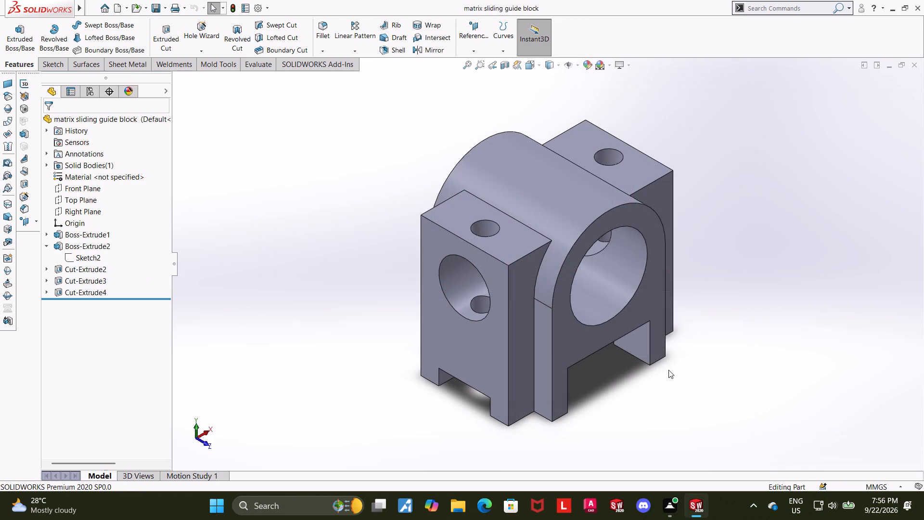